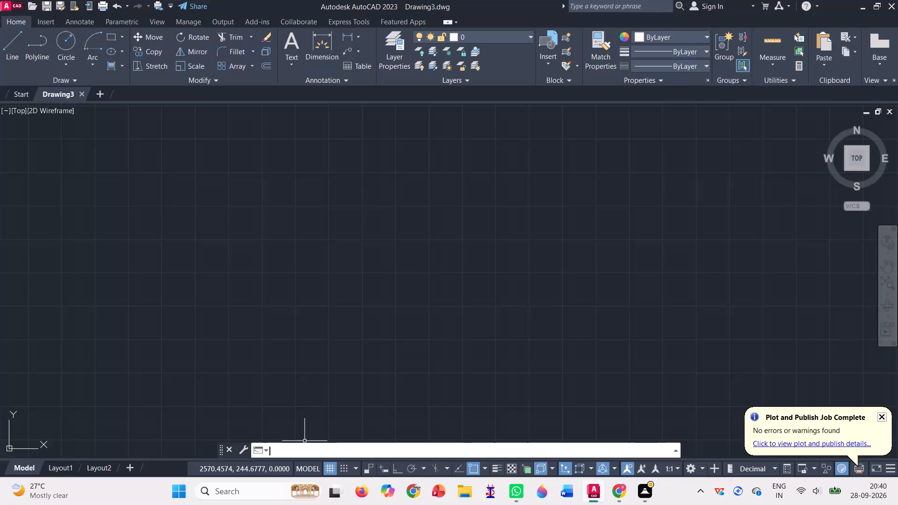
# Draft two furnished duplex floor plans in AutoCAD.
# Turn on command log file recording with LOGFILEON.
pyautogui.write('lo')
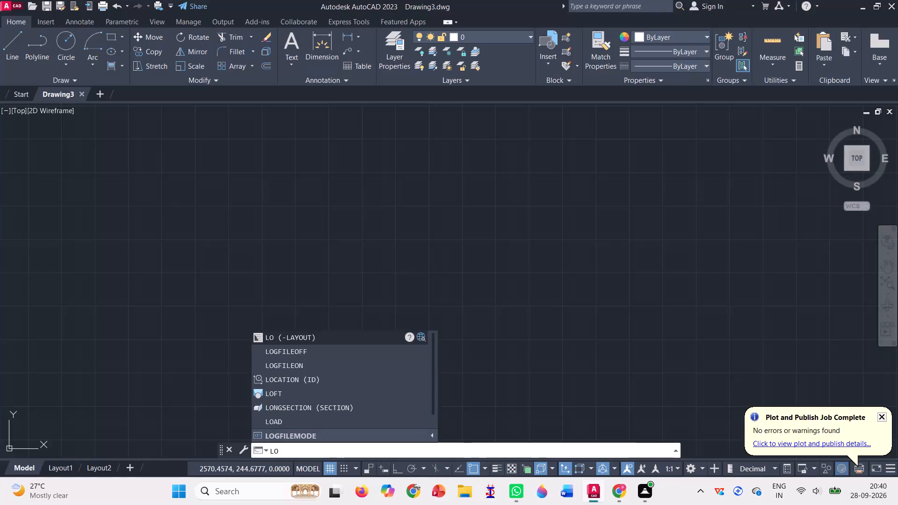
pyautogui.press('g')
pyautogui.press('Down')
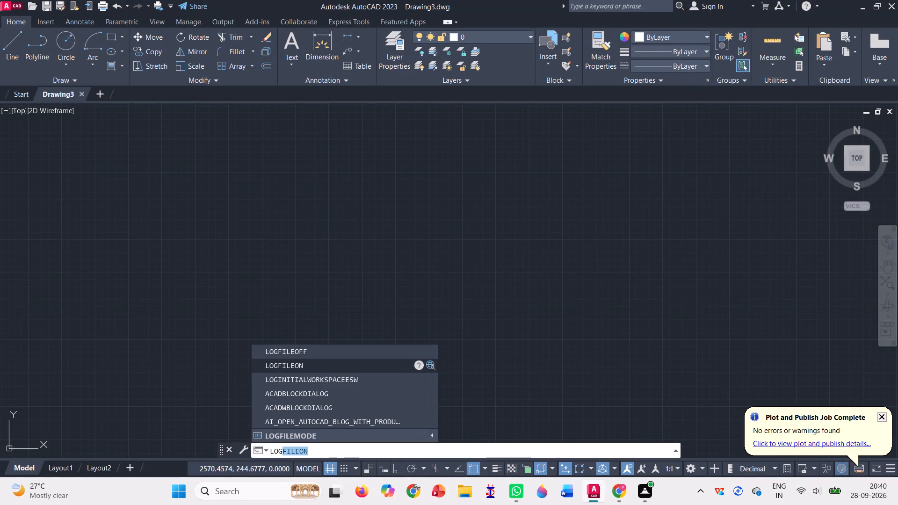
pyautogui.press('Return')
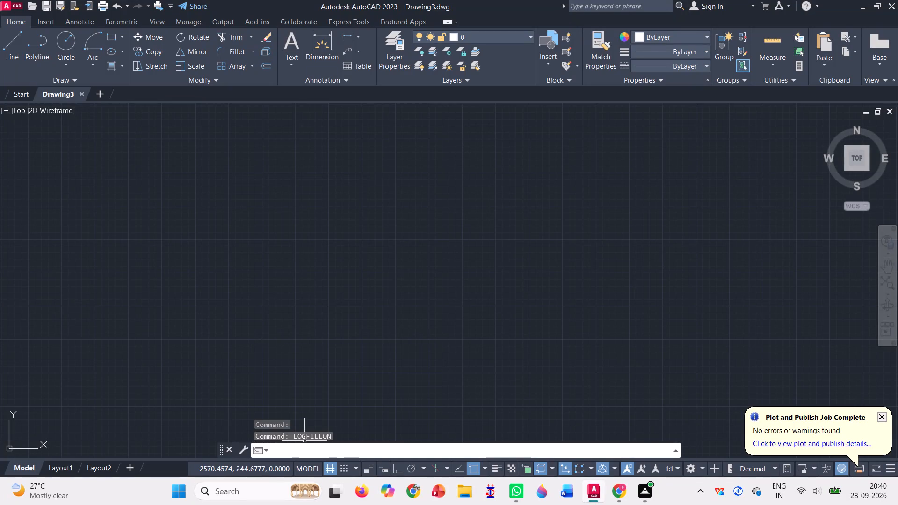
# Turn on ortho mode for drawing straight horizontal and vertical lines.
pyautogui.click(398, 468)
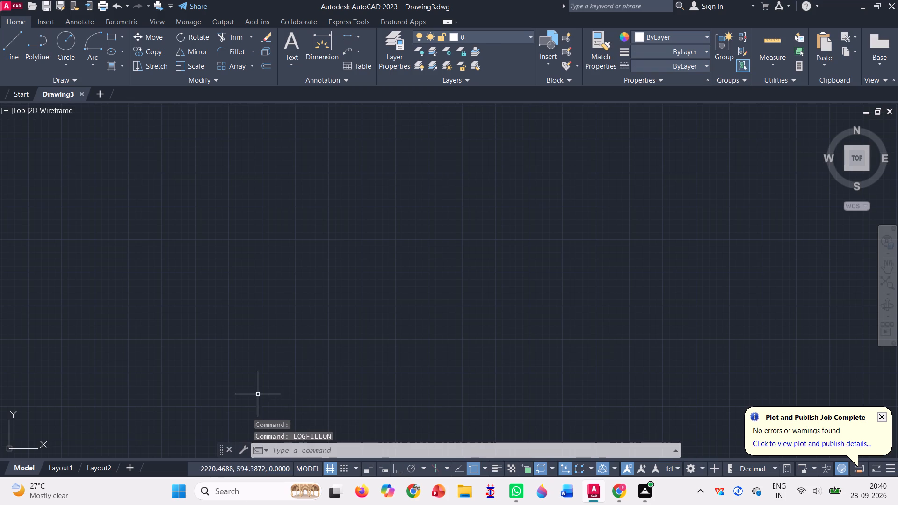
pyautogui.click(394, 468)
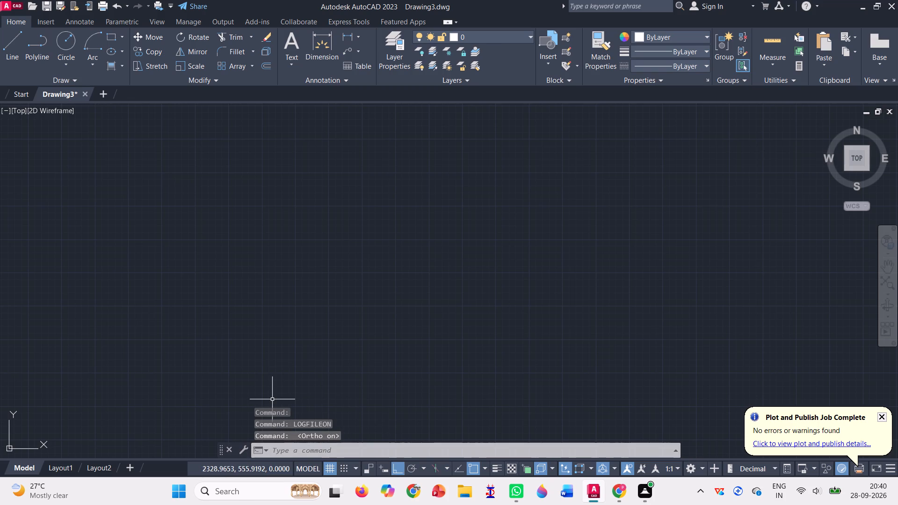
# Draw a closed rectangular outline with lines, 9000 wide and 12000 high, starting from its lower-left corner.
pyautogui.press('l')
pyautogui.press('Return')
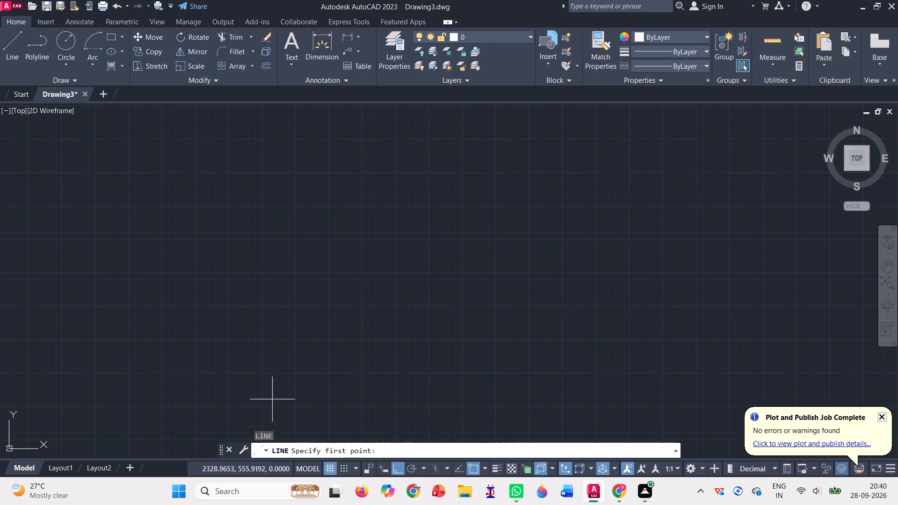
pyautogui.click(207, 376)
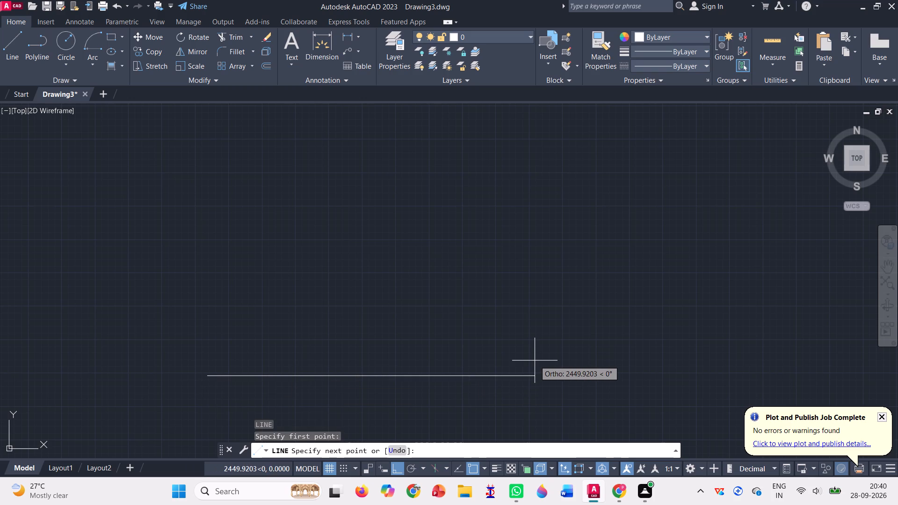
pyautogui.write('9000')
pyautogui.press('Return')
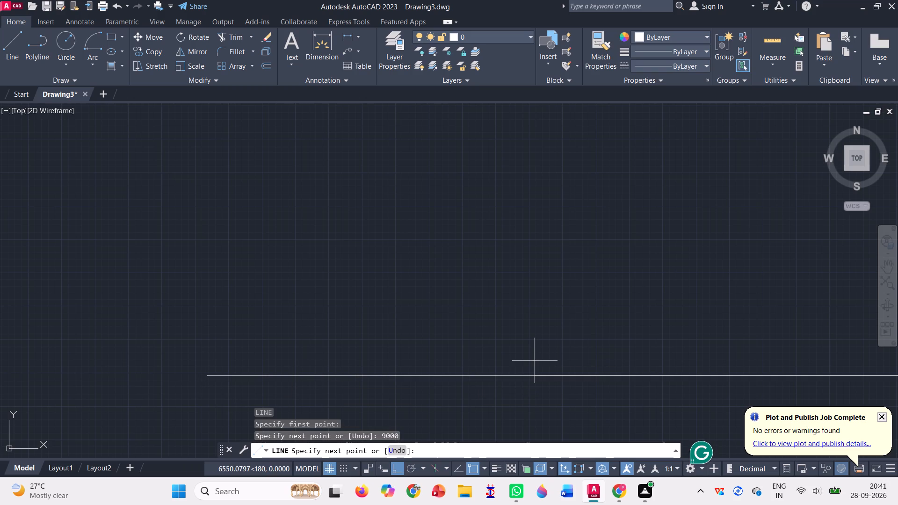
pyautogui.scroll(-3, 414, 362)
pyautogui.scroll(-5, 336, 359)
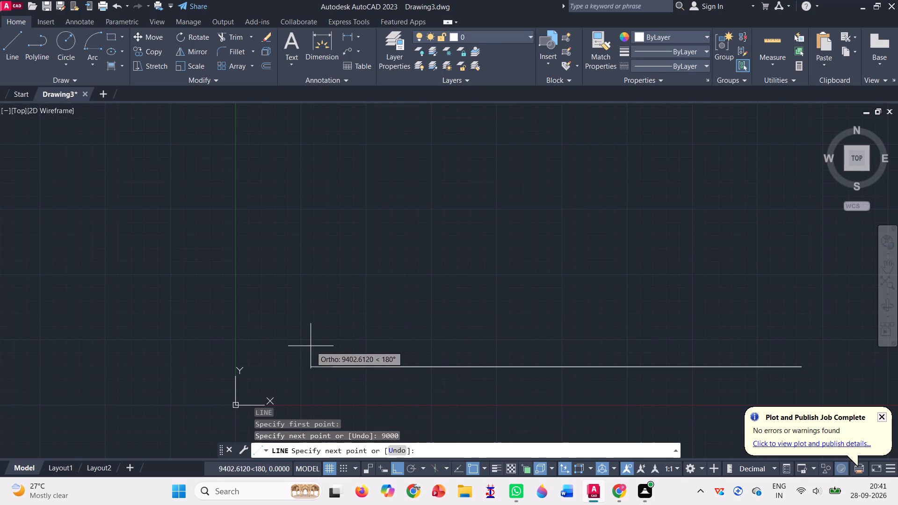
pyautogui.scroll(-5, 311, 346)
pyautogui.scroll(-6, 775, 276)
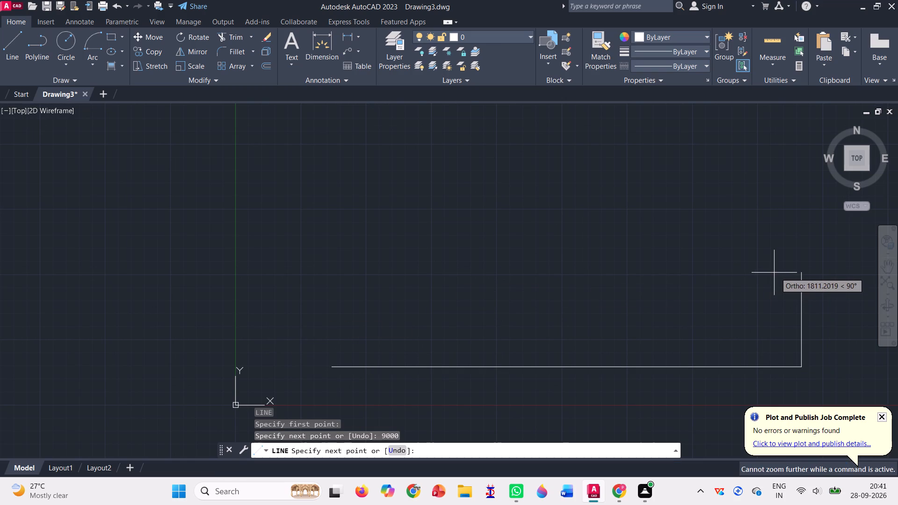
pyautogui.scroll(-1, 771, 273)
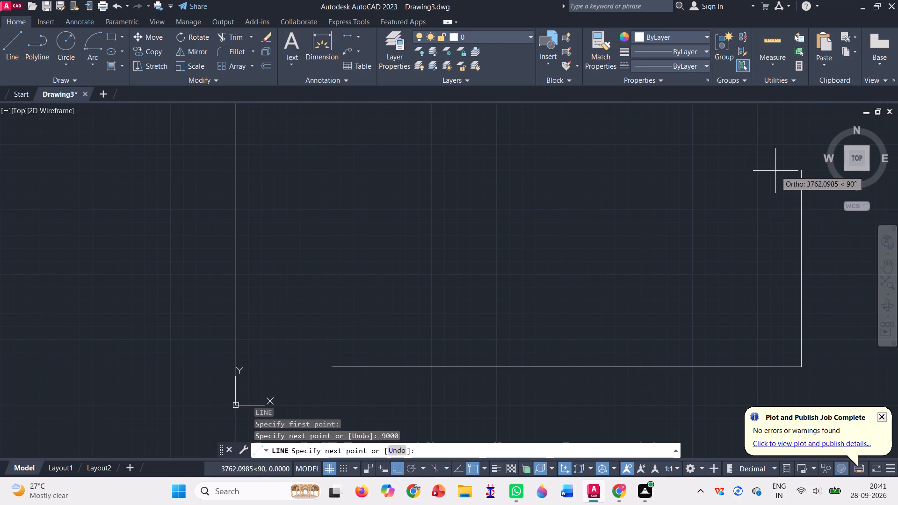
pyautogui.write('1200')
pyautogui.press('0')
pyautogui.press('Return')
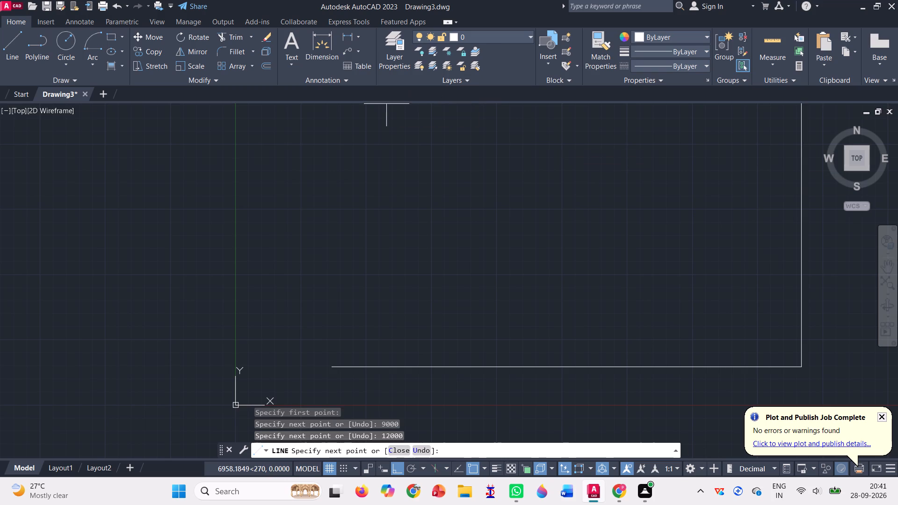
pyautogui.write('9000')
pyautogui.press('Return')
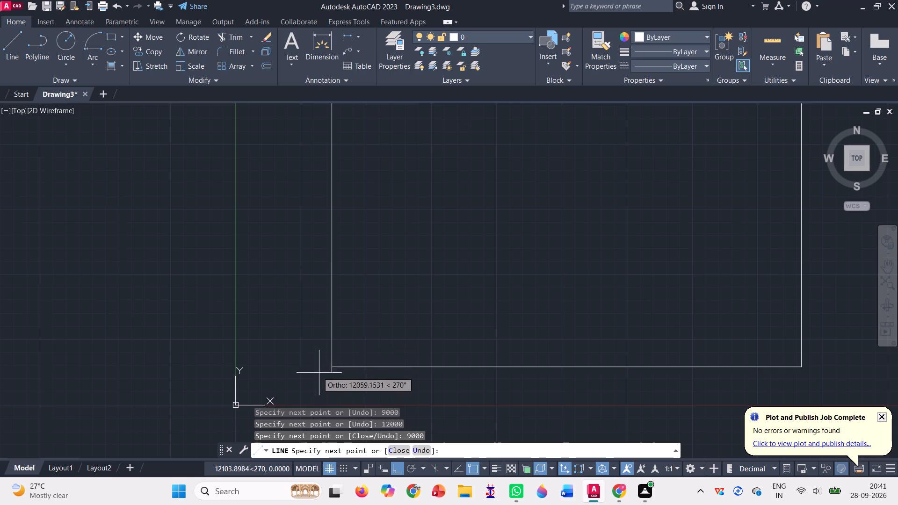
pyautogui.click(333, 370)
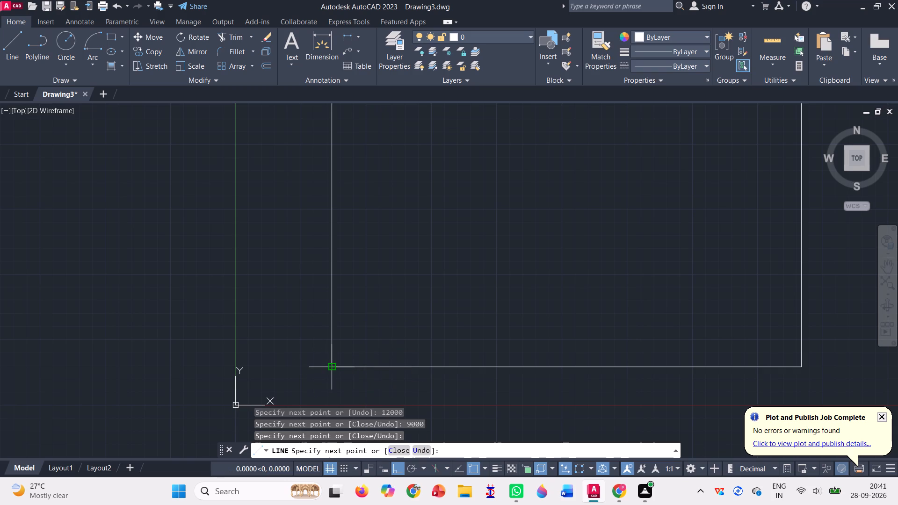
pyautogui.press('Return')
# Draw lines for a room 3500 wide and 3200 deep in the outline's upper-left corner.
pyautogui.scroll(-2, 246, 297)
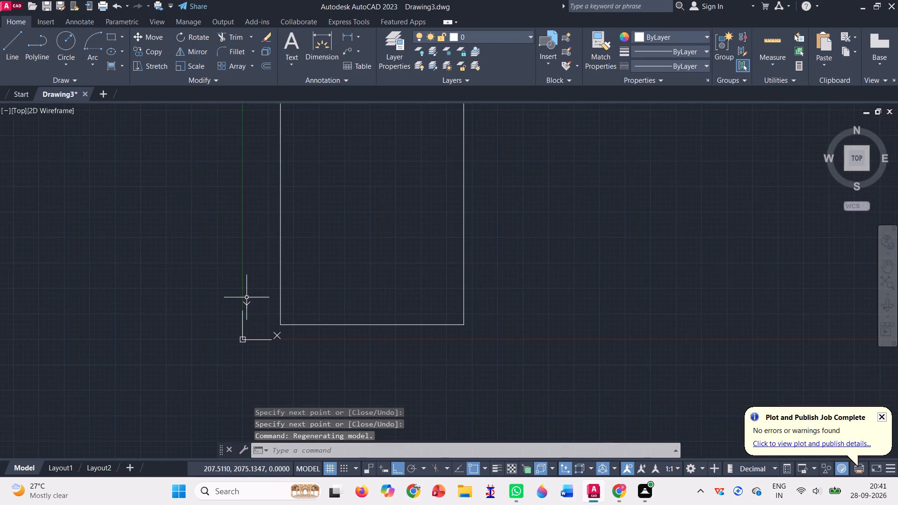
pyautogui.scroll(-2, 246, 297)
pyautogui.scroll(2, 271, 238)
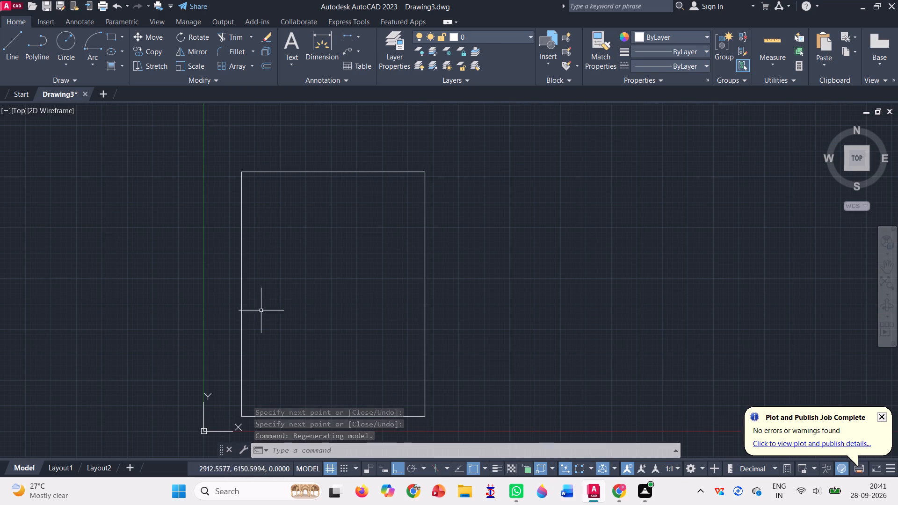
pyautogui.click(16, 50)
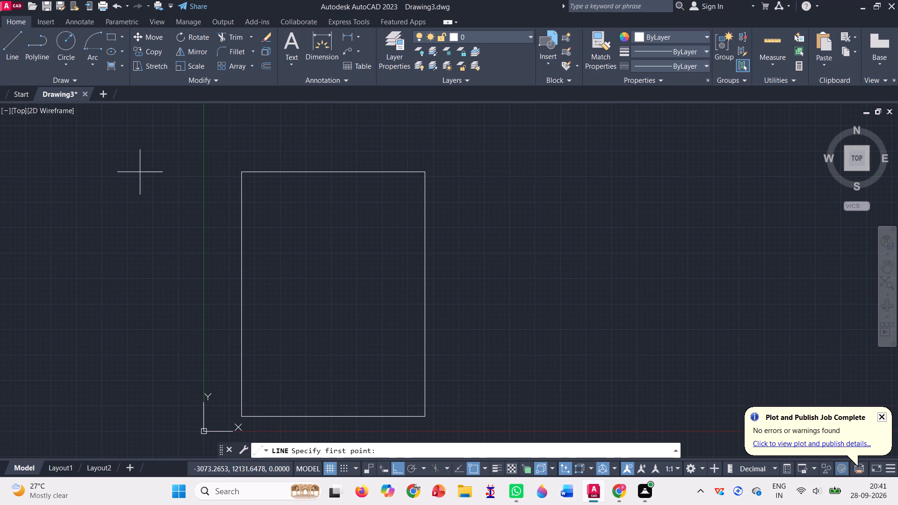
pyautogui.click(241, 172)
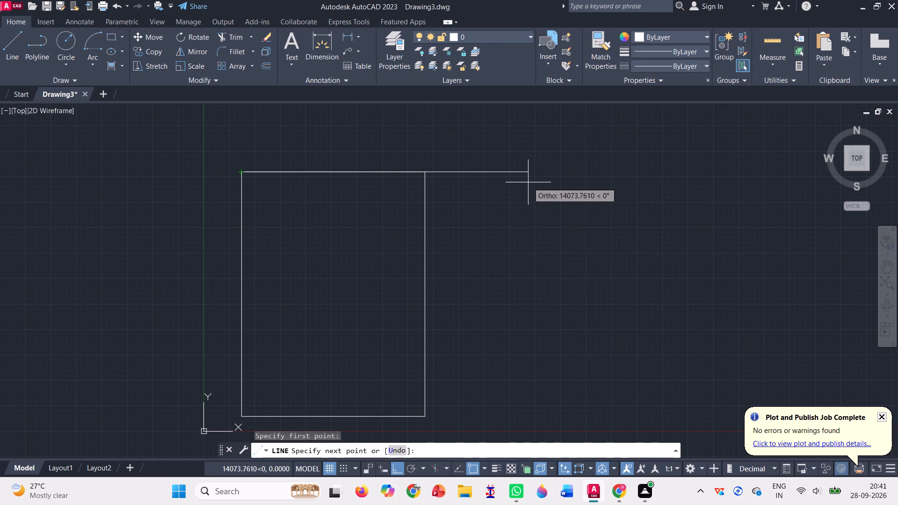
pyautogui.write('3500')
pyautogui.press('Return')
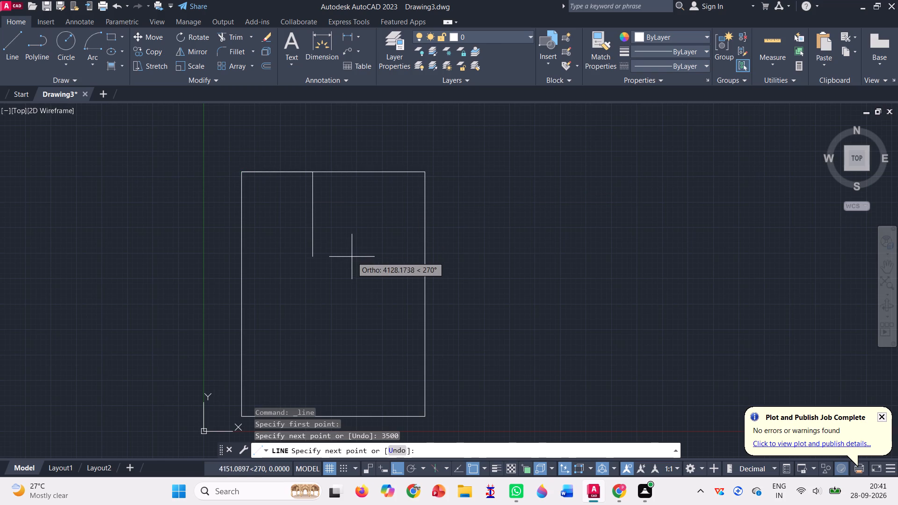
pyautogui.write('3200')
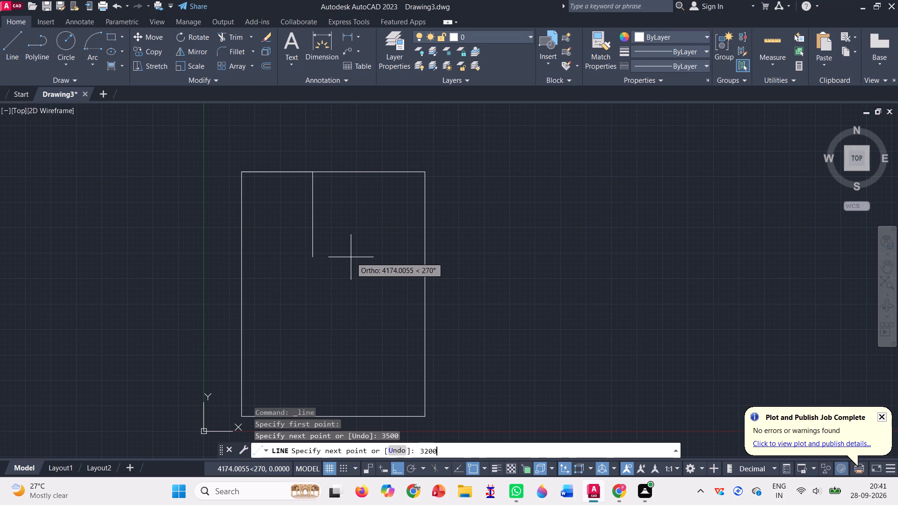
pyautogui.press('Return')
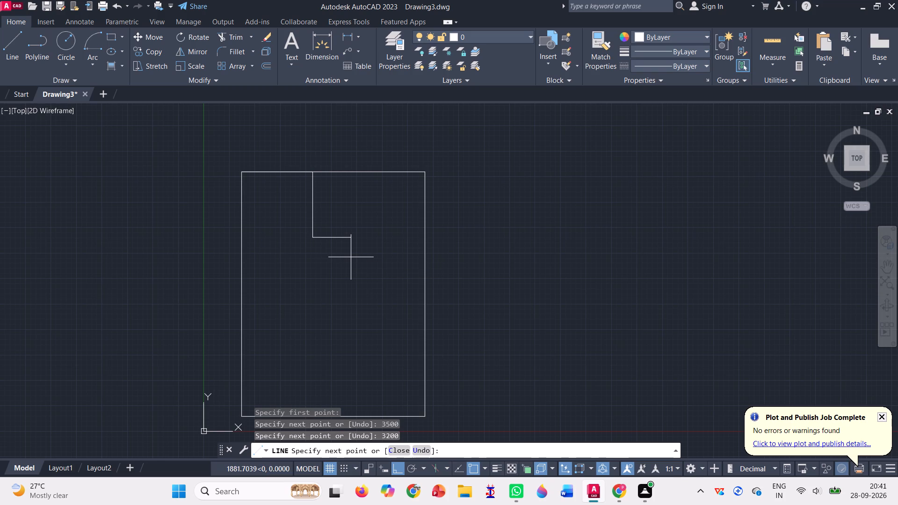
pyautogui.click(242, 234)
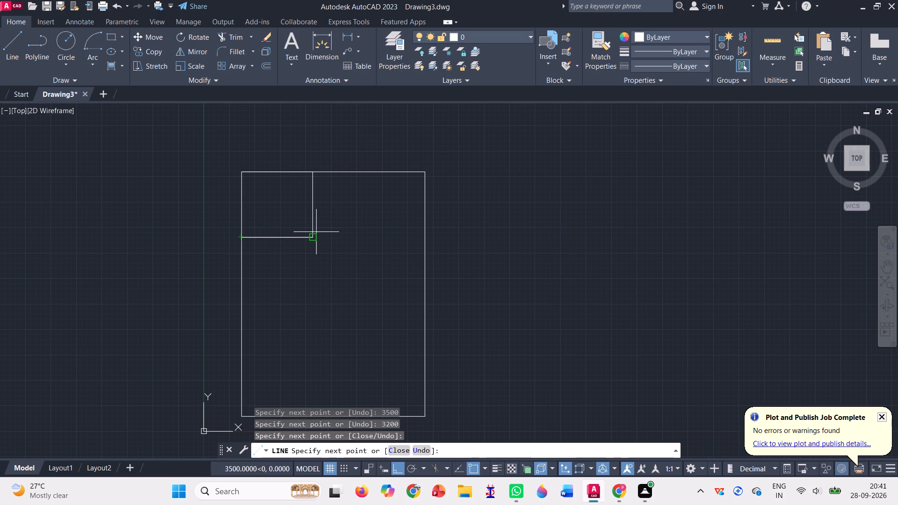
pyautogui.press('Return')
# Draw lines for a smaller room 1500 wide and 2200 deep along the top wall, adjoining the corner room's right side.
pyautogui.press('l')
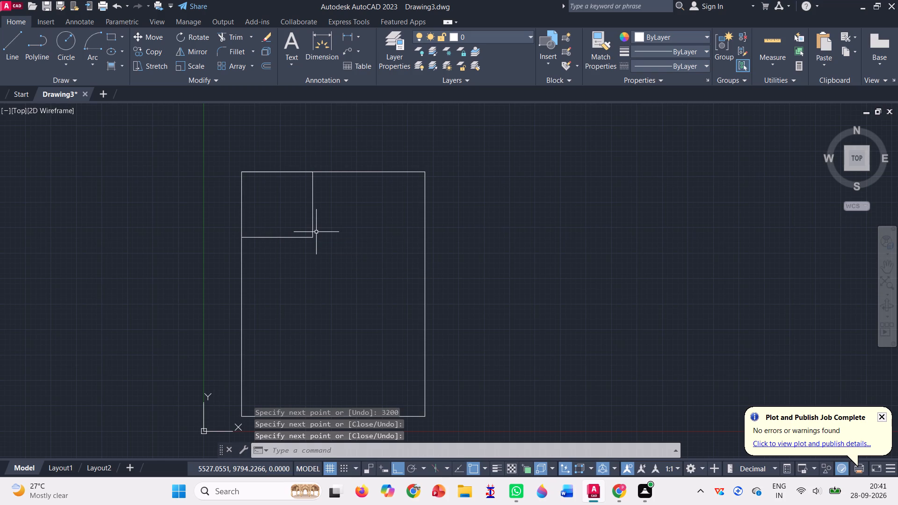
pyautogui.press('Return')
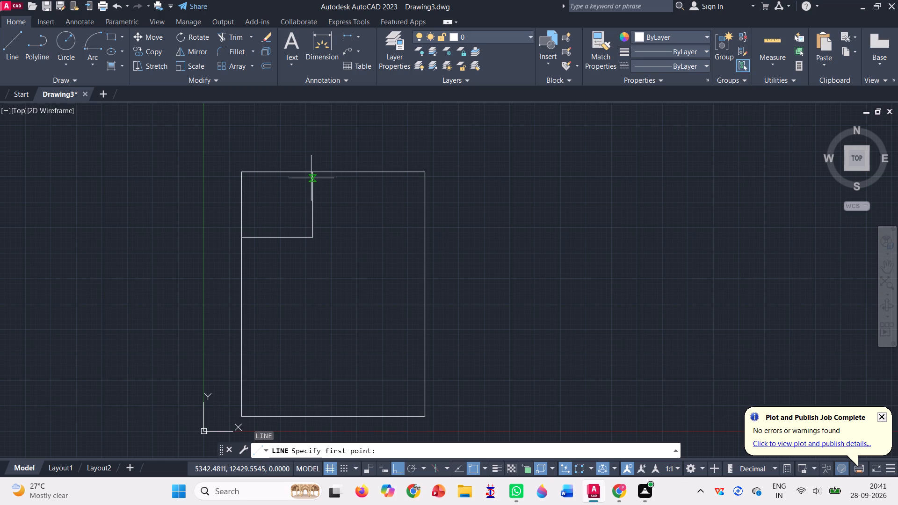
pyautogui.click(313, 173)
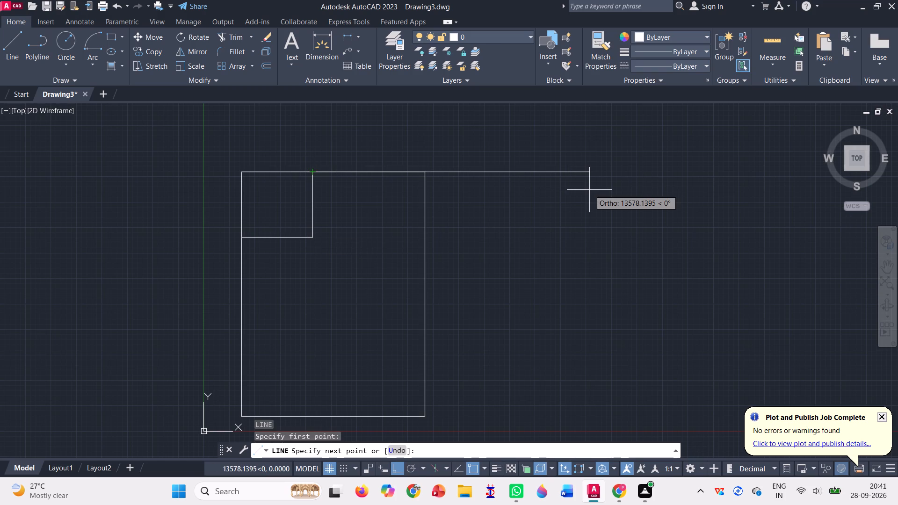
pyautogui.write('1500')
pyautogui.press('Return')
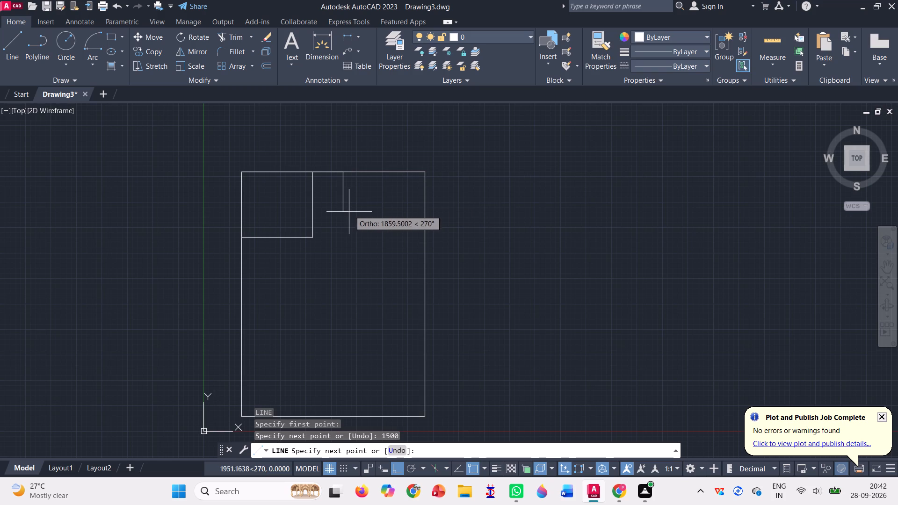
pyautogui.write('2200')
pyautogui.press('Return')
pyautogui.scroll(1, 347, 215)
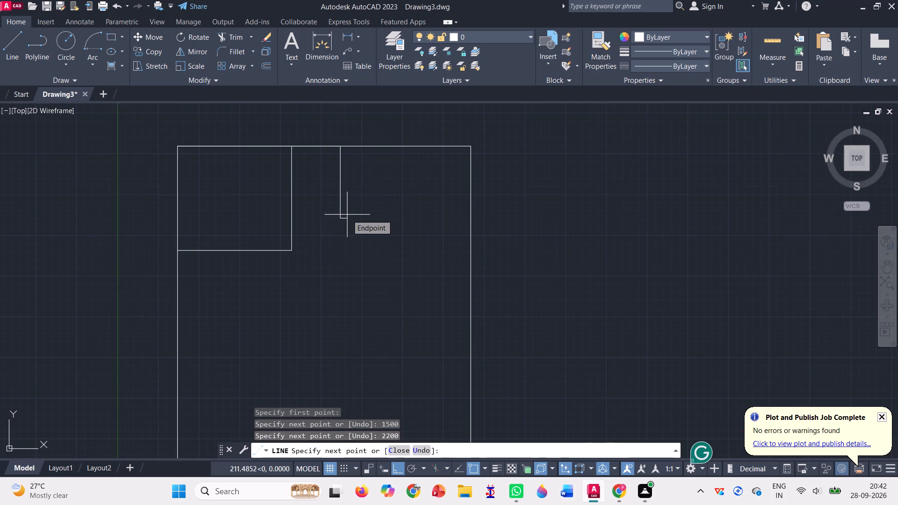
pyautogui.click(293, 220)
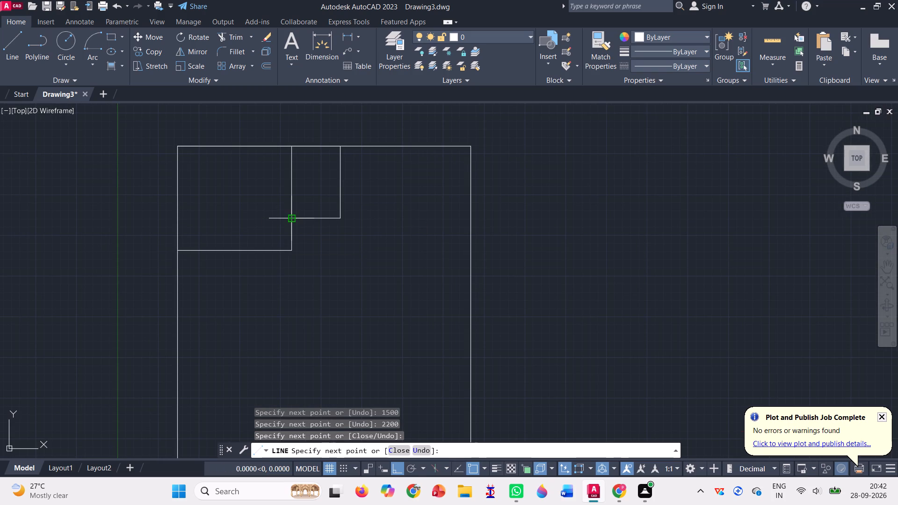
pyautogui.press('Return')
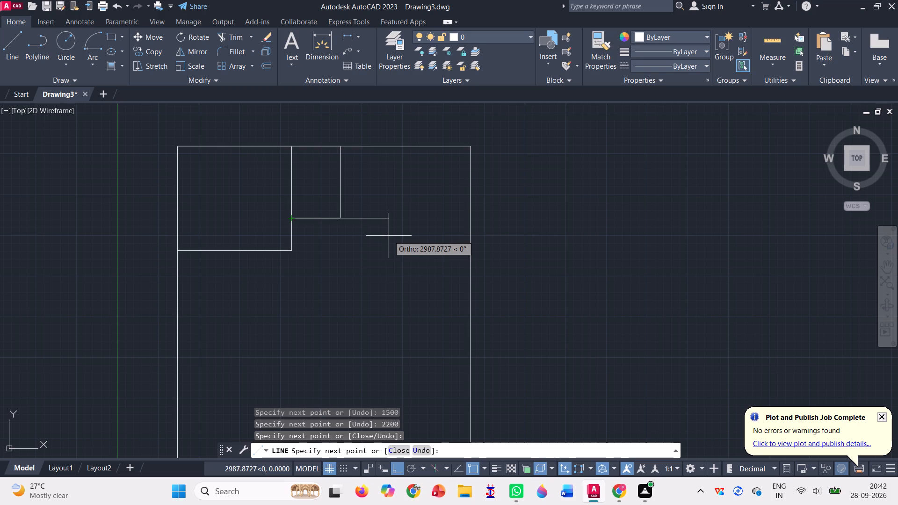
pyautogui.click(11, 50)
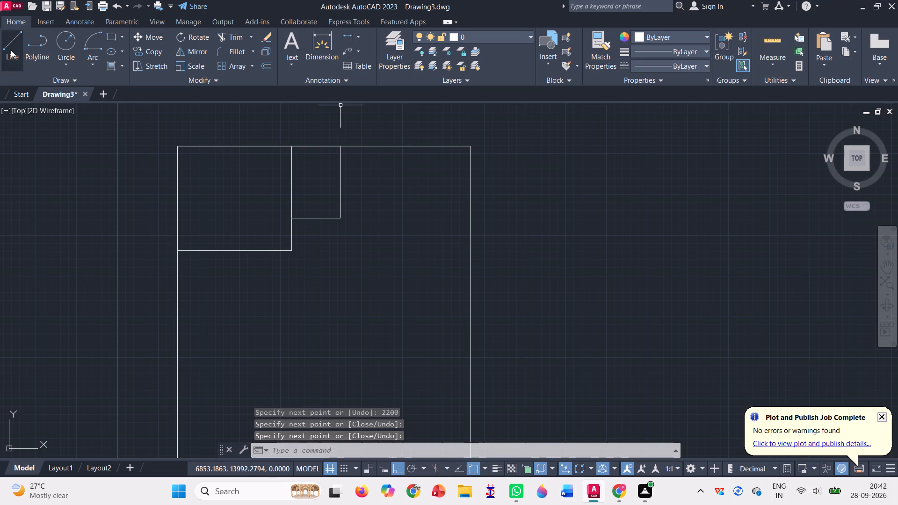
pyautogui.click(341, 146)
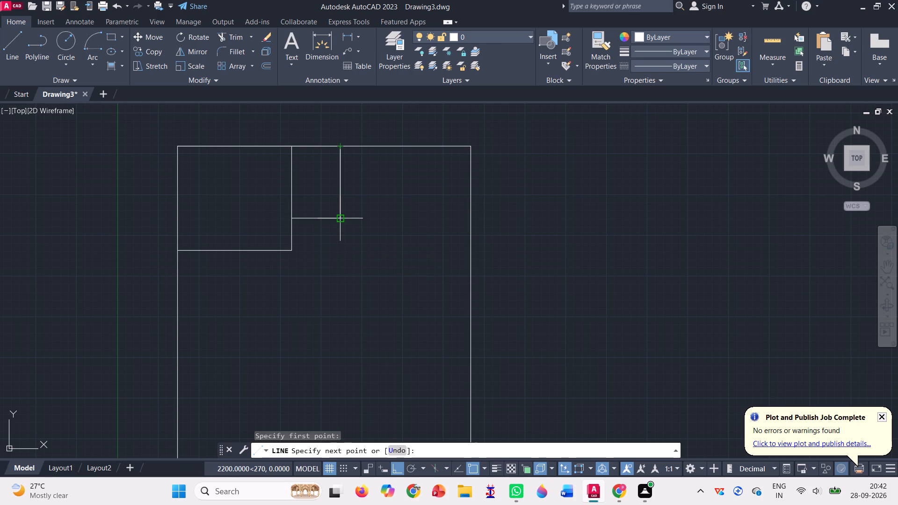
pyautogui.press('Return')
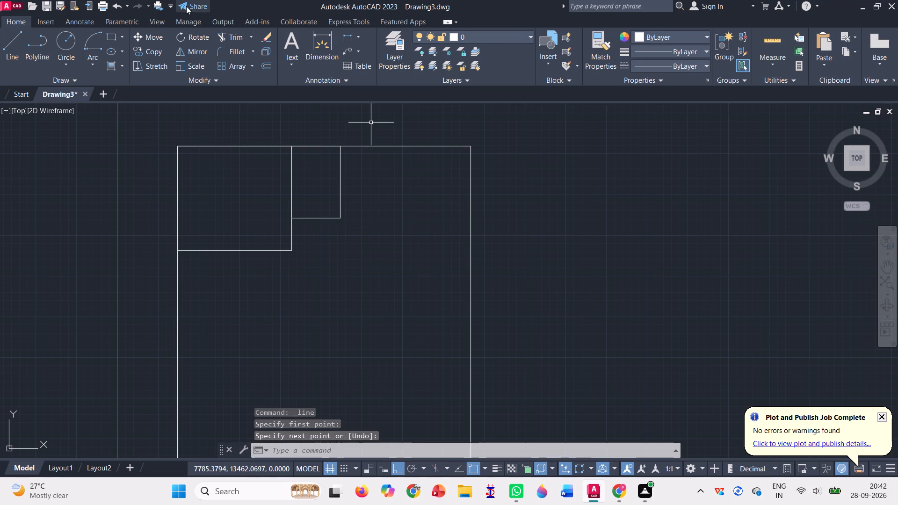
# Copy the smaller room's side and bottom lines 1500 to the right, making an adjoining room of the same size.
pyautogui.click(155, 47)
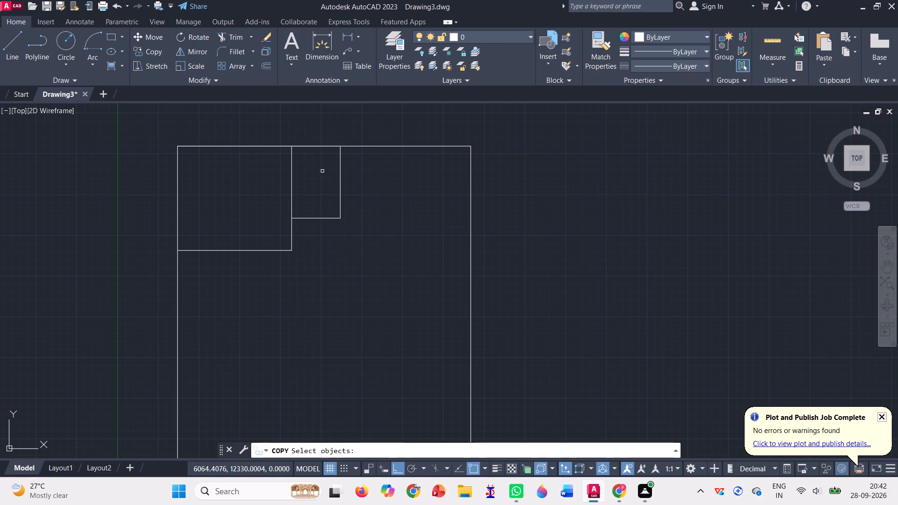
pyautogui.click(341, 185)
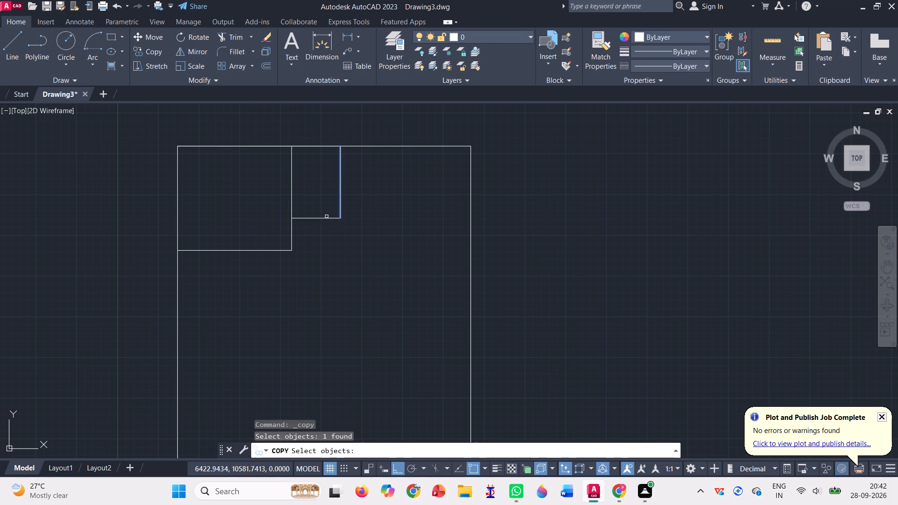
pyautogui.click(326, 218)
pyautogui.press('Return')
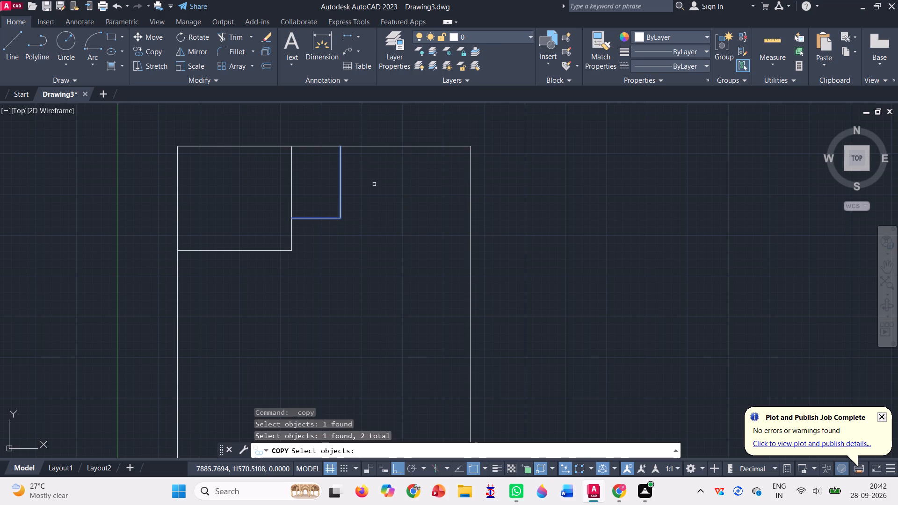
pyautogui.click(294, 219)
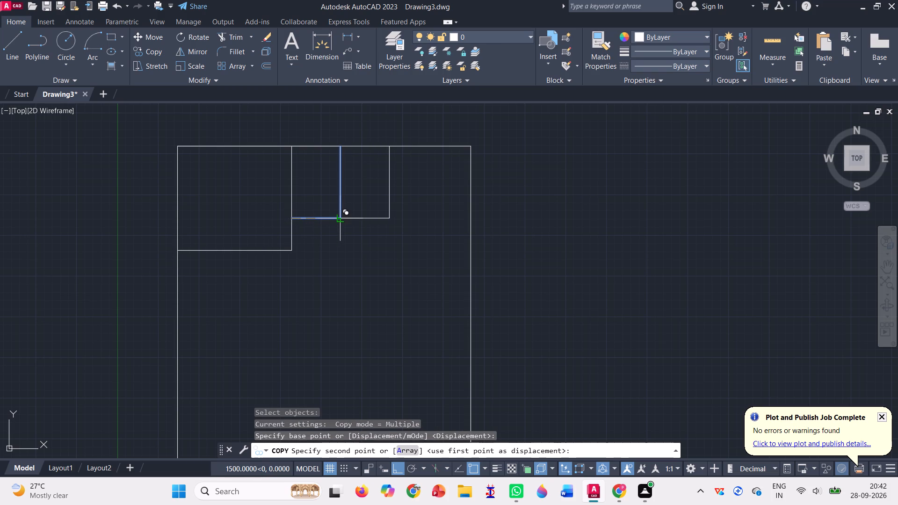
pyautogui.click(340, 219)
pyautogui.press('Return')
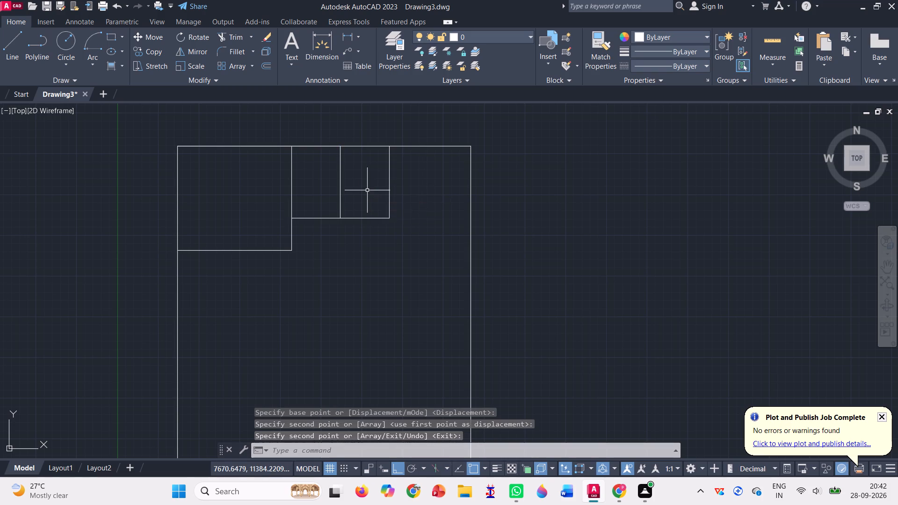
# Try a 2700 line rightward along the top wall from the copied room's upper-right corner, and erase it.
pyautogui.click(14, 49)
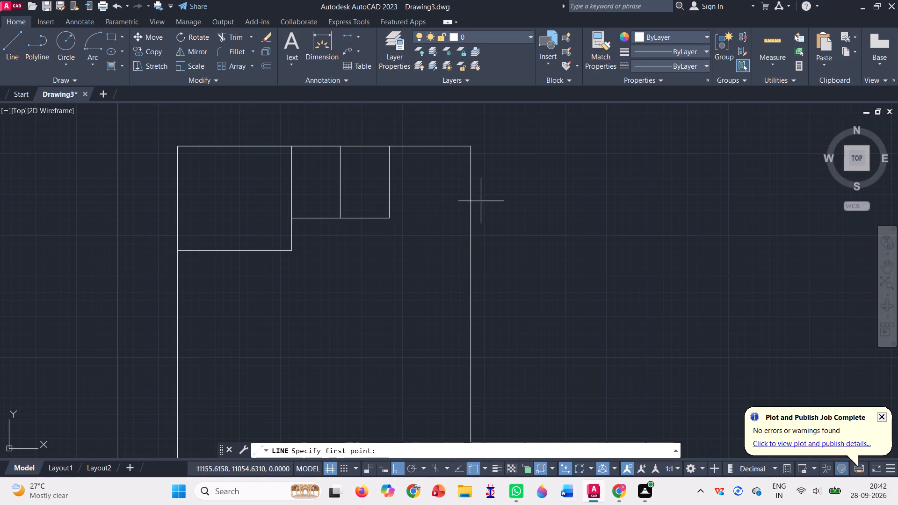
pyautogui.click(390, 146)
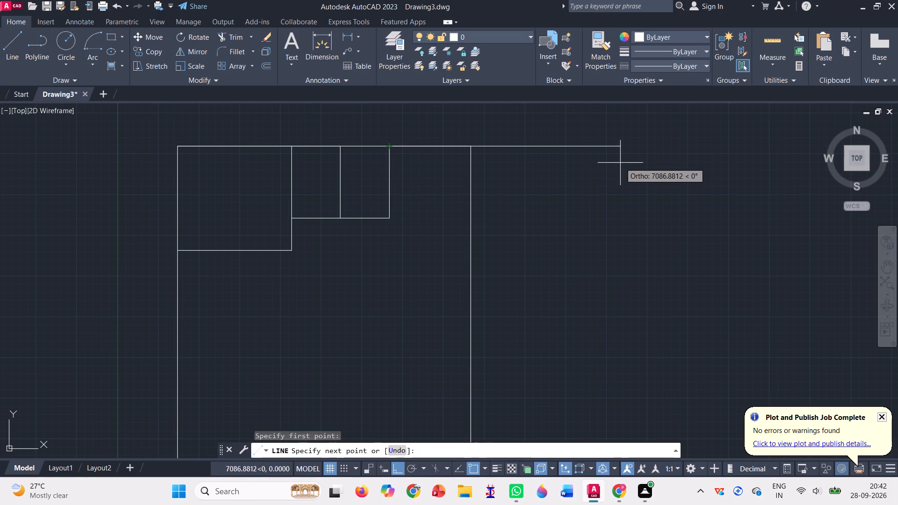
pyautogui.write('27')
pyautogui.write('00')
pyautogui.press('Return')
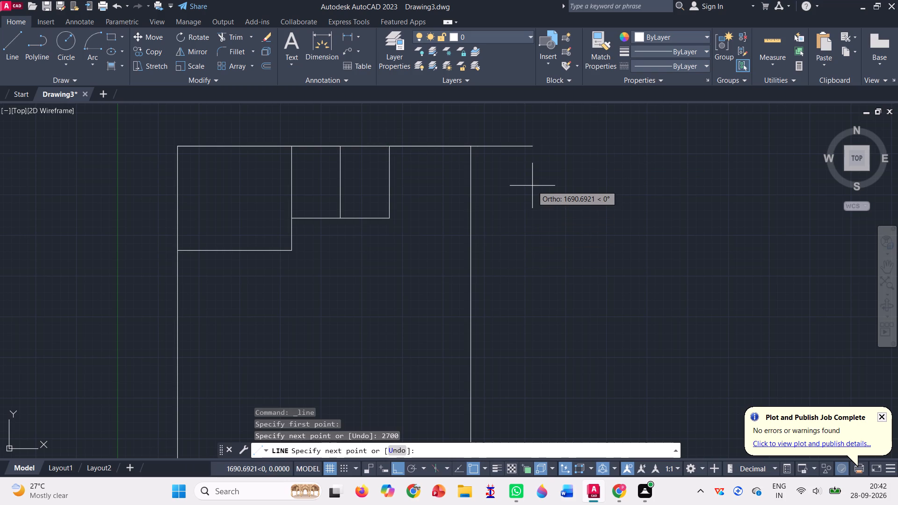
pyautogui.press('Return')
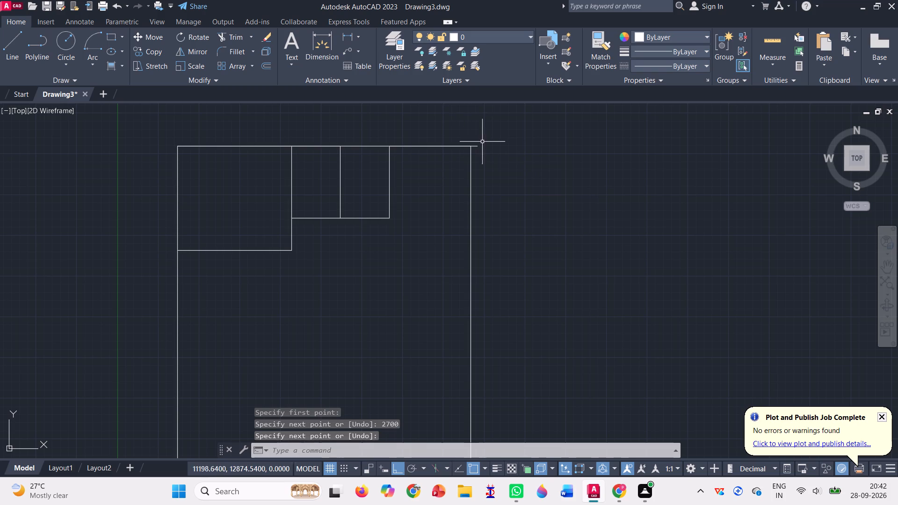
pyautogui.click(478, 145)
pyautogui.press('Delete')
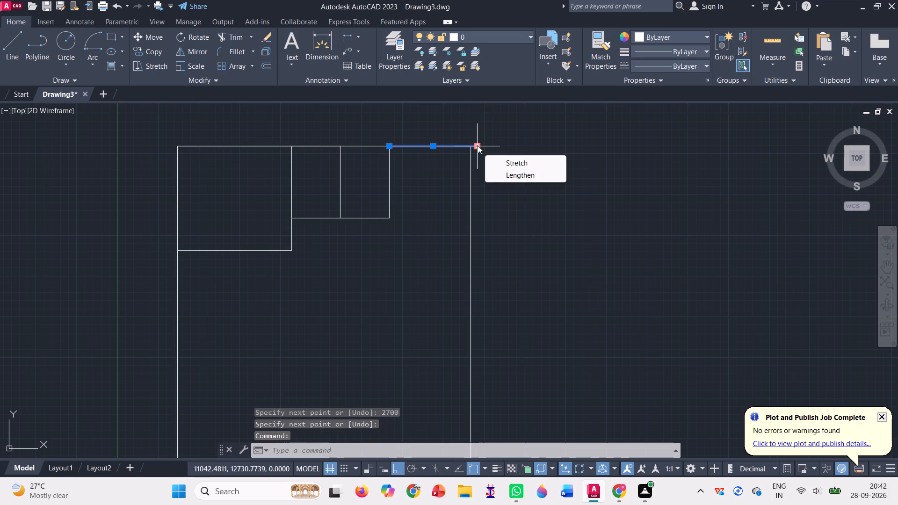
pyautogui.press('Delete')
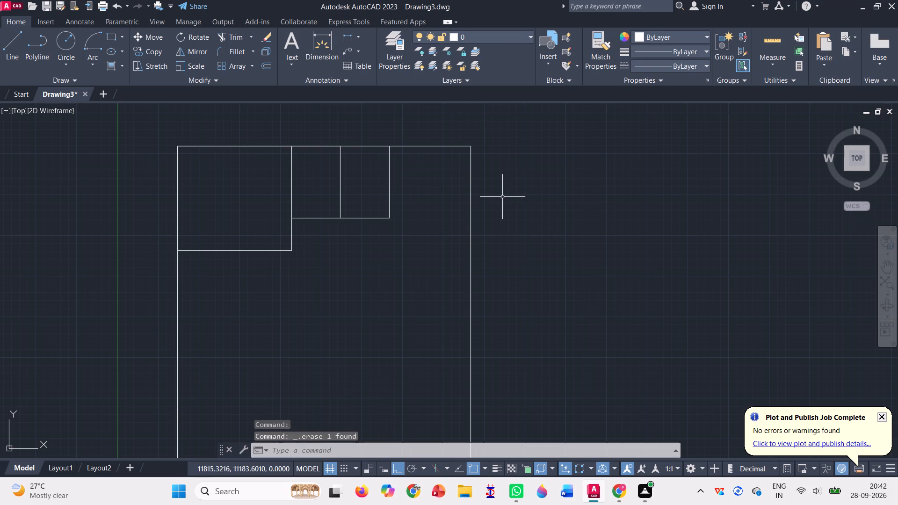
# Draw lines for a room 2500 wide and 2700 deep in the outline's upper-right corner.
pyautogui.click(15, 49)
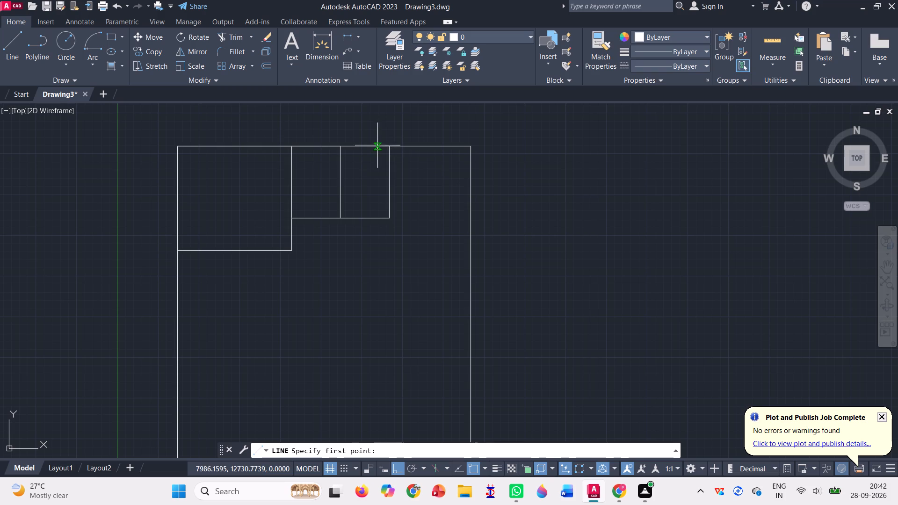
pyautogui.click(391, 149)
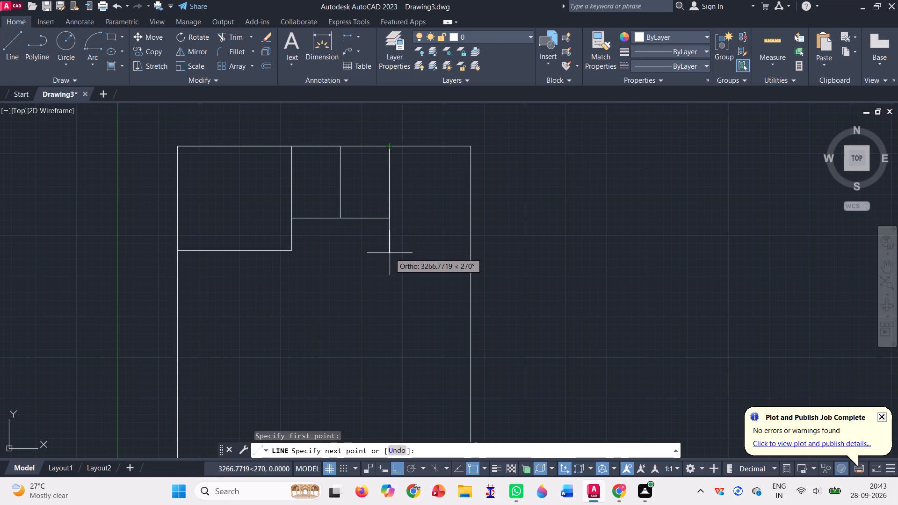
pyautogui.write('2700')
pyautogui.press('Return')
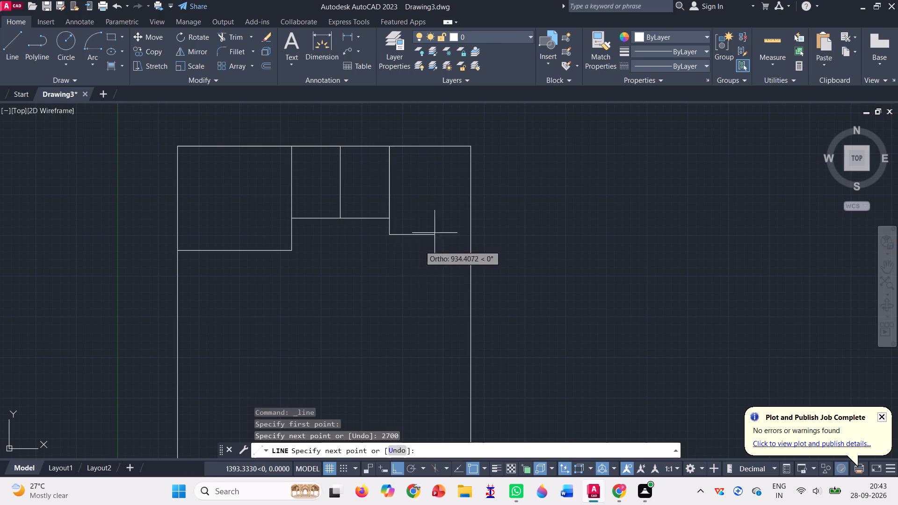
pyautogui.click(470, 234)
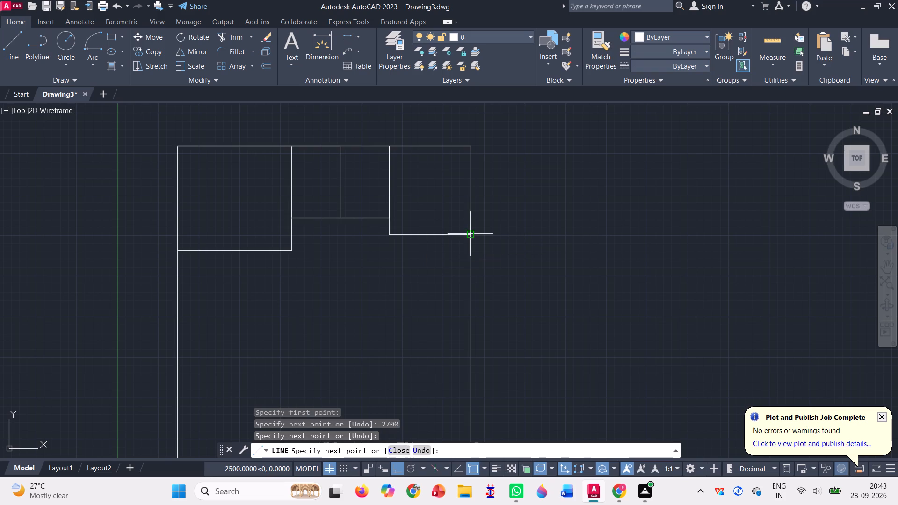
pyautogui.press('Return')
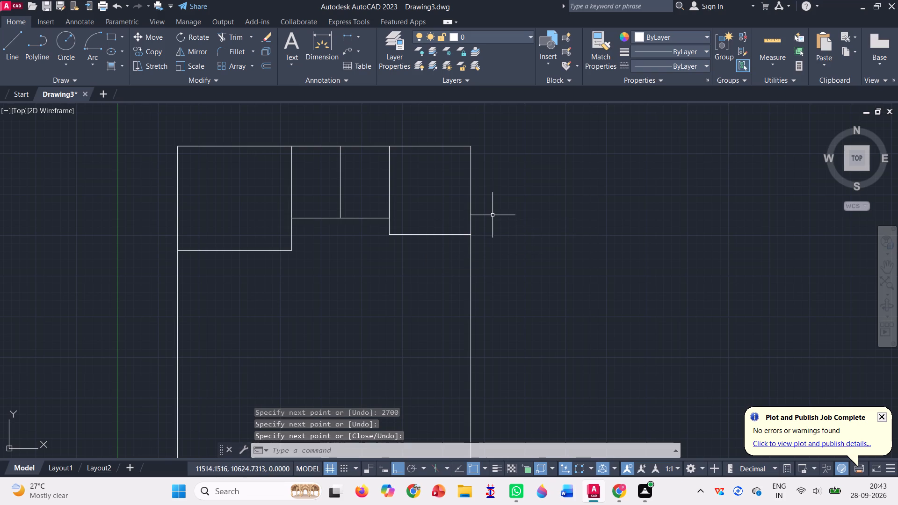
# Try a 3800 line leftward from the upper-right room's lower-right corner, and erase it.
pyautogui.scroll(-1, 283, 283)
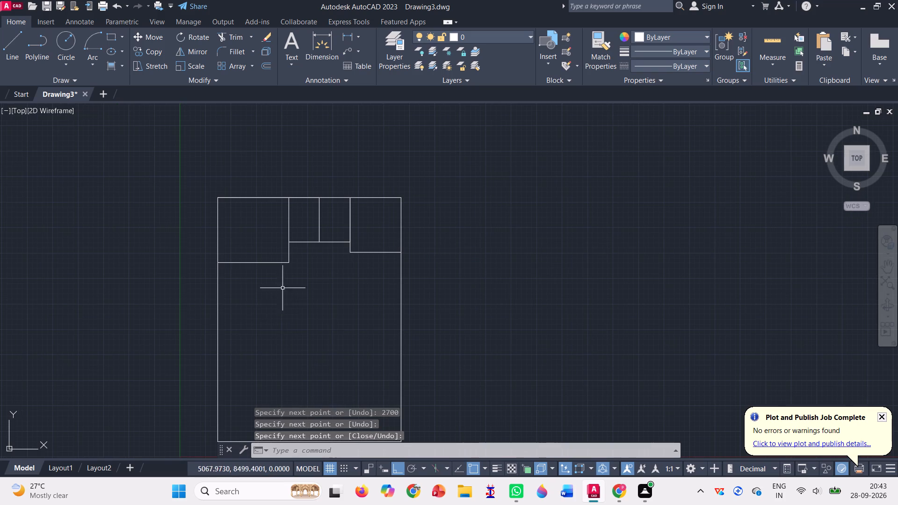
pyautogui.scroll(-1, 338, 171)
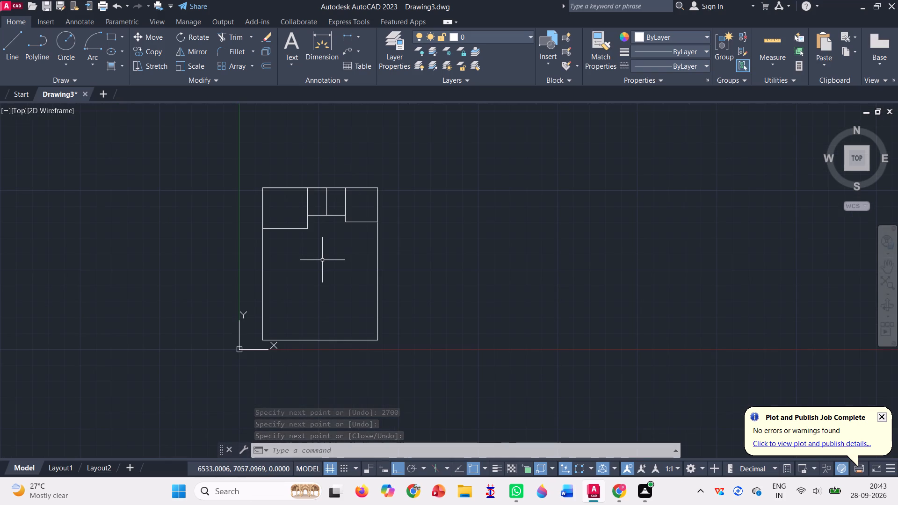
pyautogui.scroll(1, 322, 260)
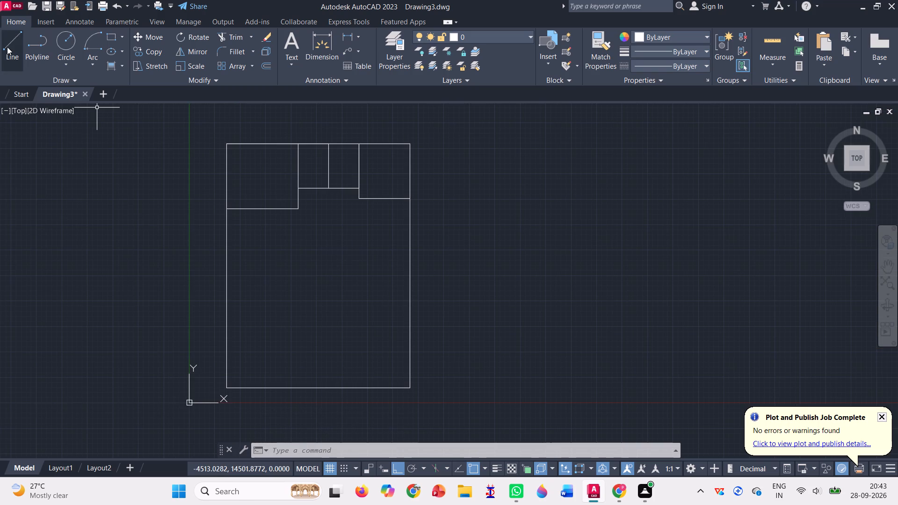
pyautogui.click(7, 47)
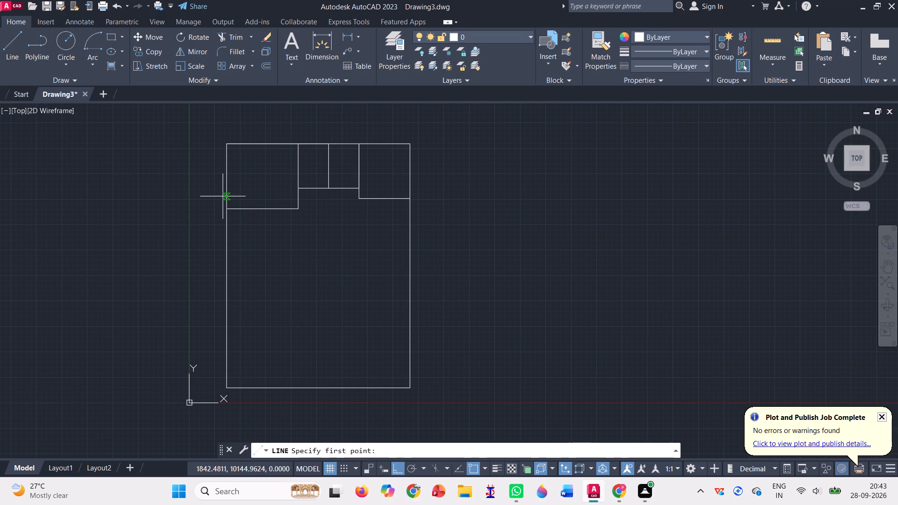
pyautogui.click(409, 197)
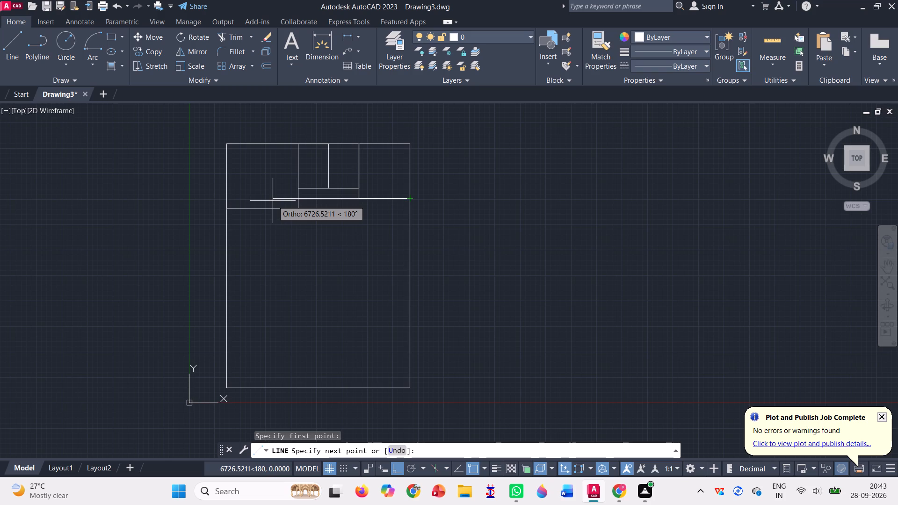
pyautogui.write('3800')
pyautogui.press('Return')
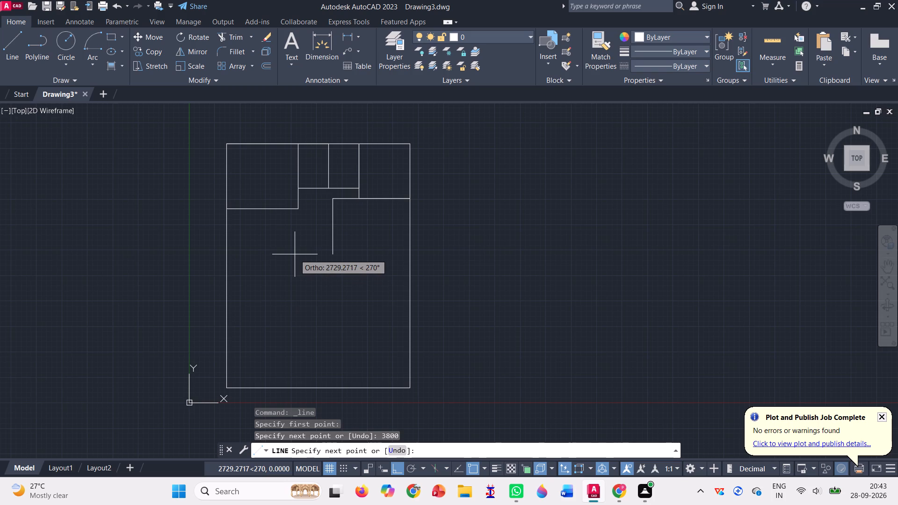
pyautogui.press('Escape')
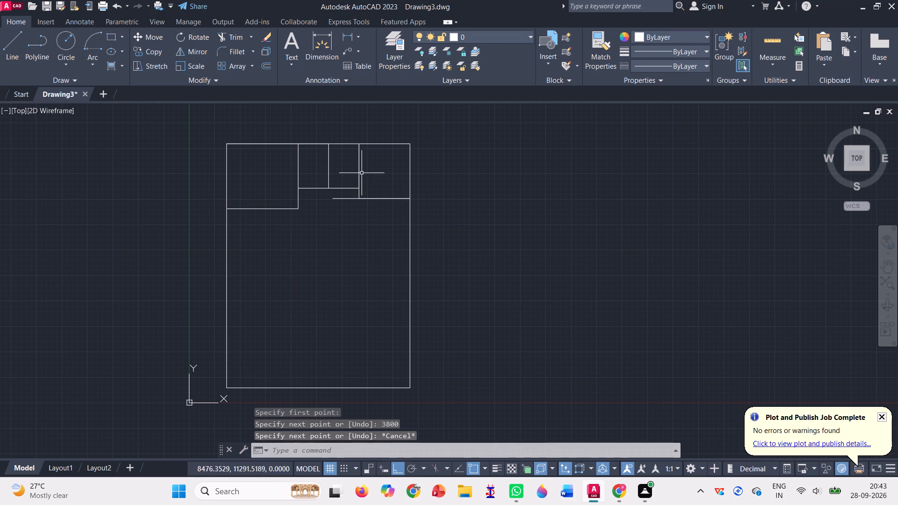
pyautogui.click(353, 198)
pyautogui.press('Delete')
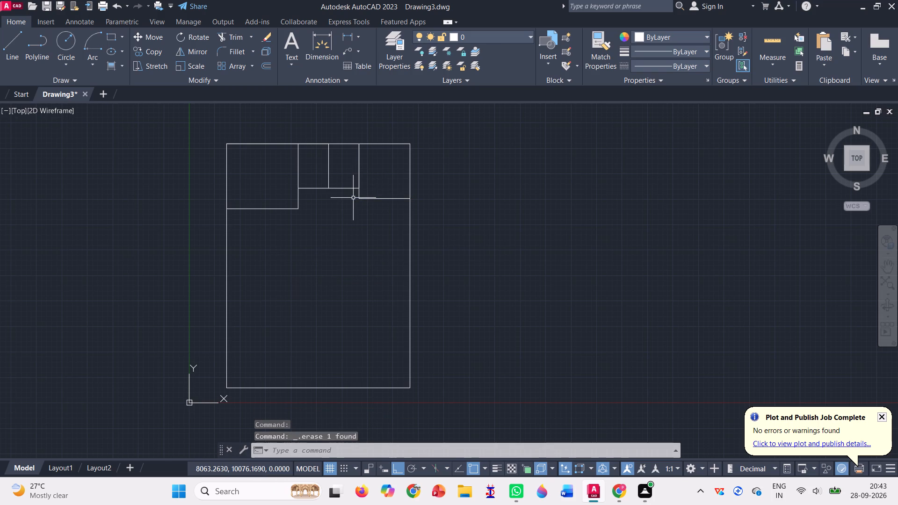
# Draw lines from the upper-right room's lower-right corner: 3100 and 3600 down the outline's right wall, and 4200 leftward.
pyautogui.click(13, 47)
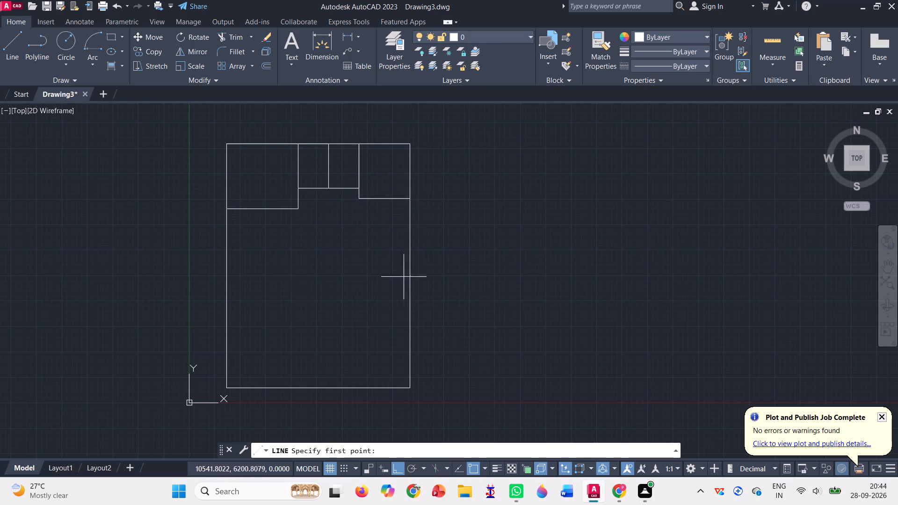
pyautogui.click(413, 197)
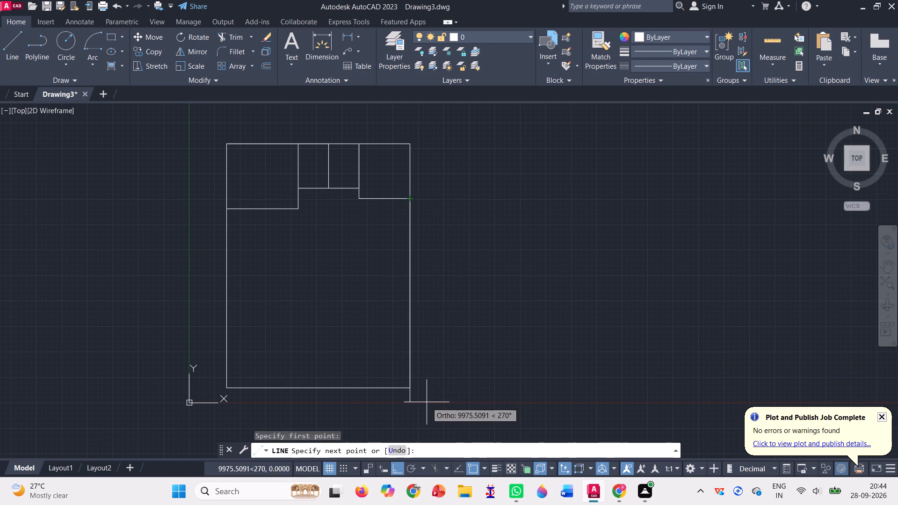
pyautogui.press('3')
pyautogui.press('8')
pyautogui.press('BackSpace')
pyautogui.write('100')
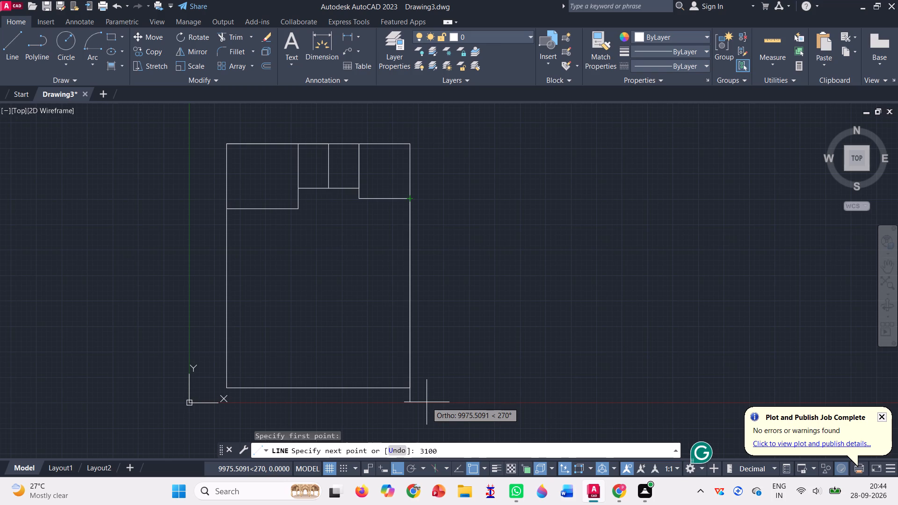
pyautogui.press('Return')
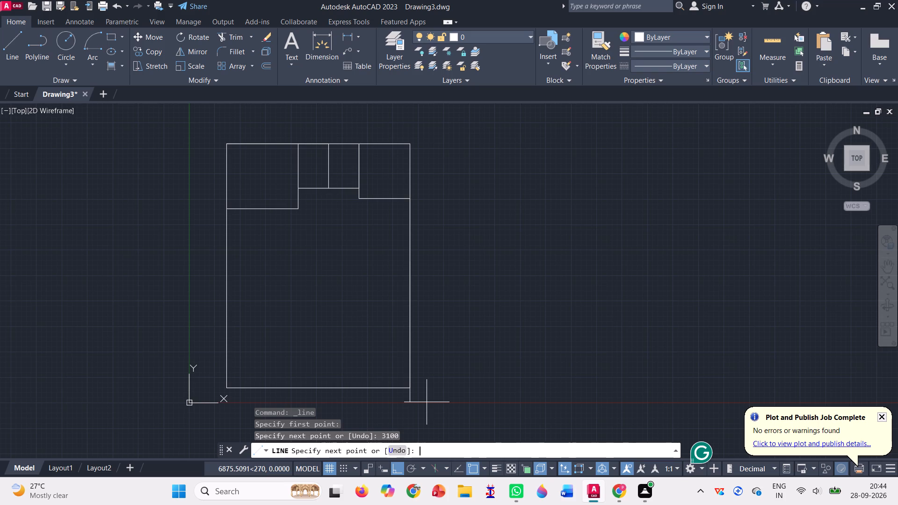
pyautogui.write('36')
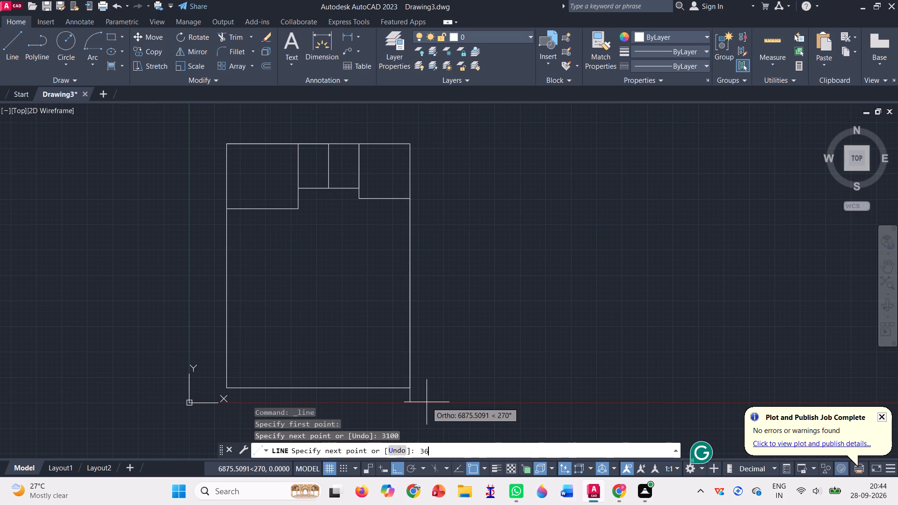
pyautogui.write('00')
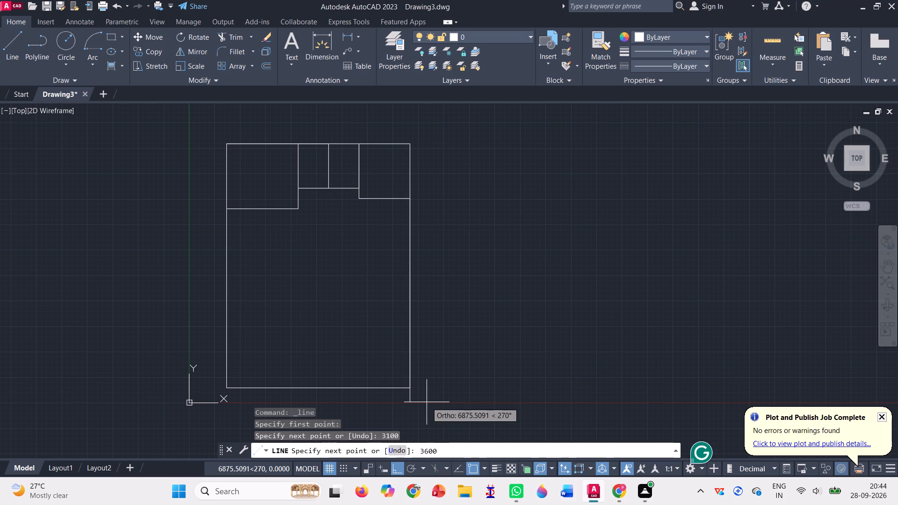
pyautogui.press('Return')
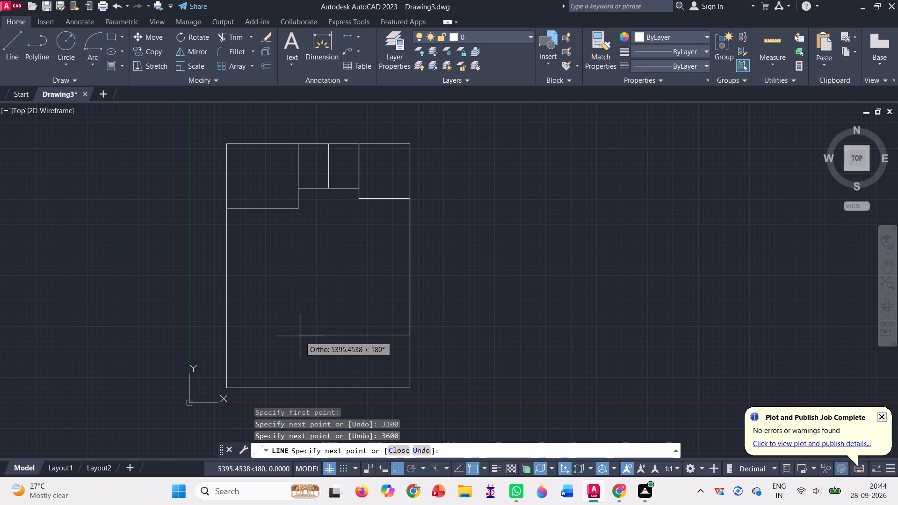
pyautogui.write('4200')
pyautogui.press('Return')
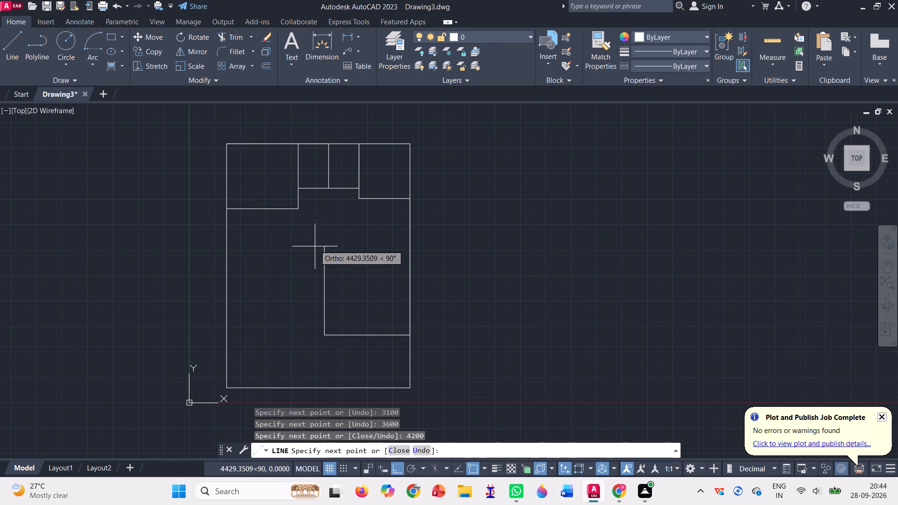
pyautogui.press('Return')
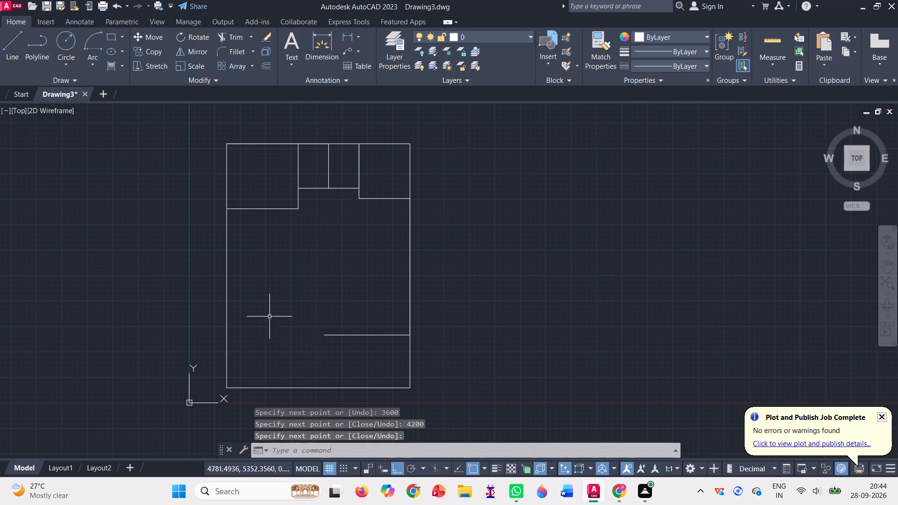
# Draw lines for a room 3000 wide and 5000 deep in the outline's lower-left corner.
pyautogui.click(19, 42)
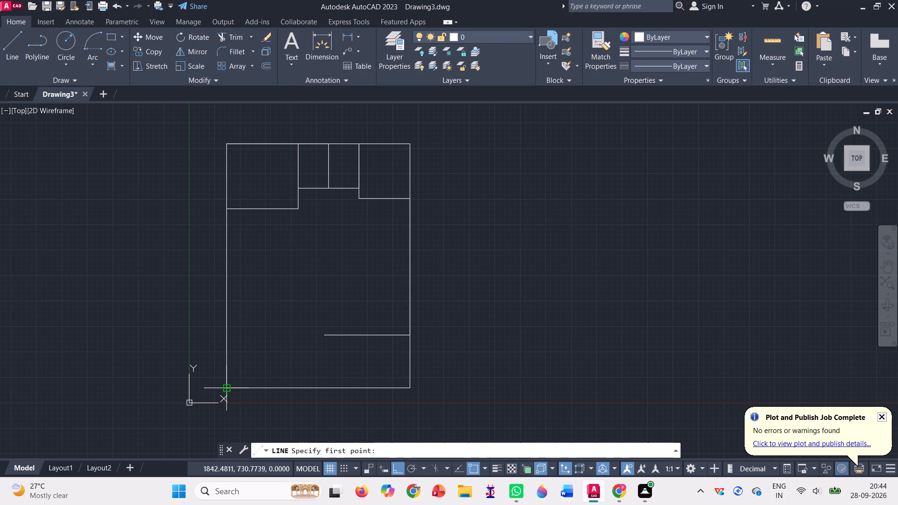
pyautogui.click(229, 388)
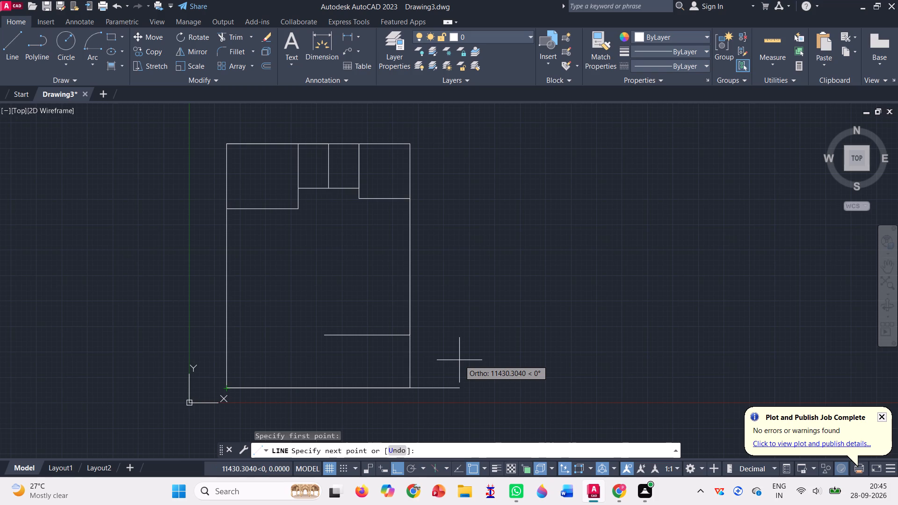
pyautogui.write('3000')
pyautogui.press('Return')
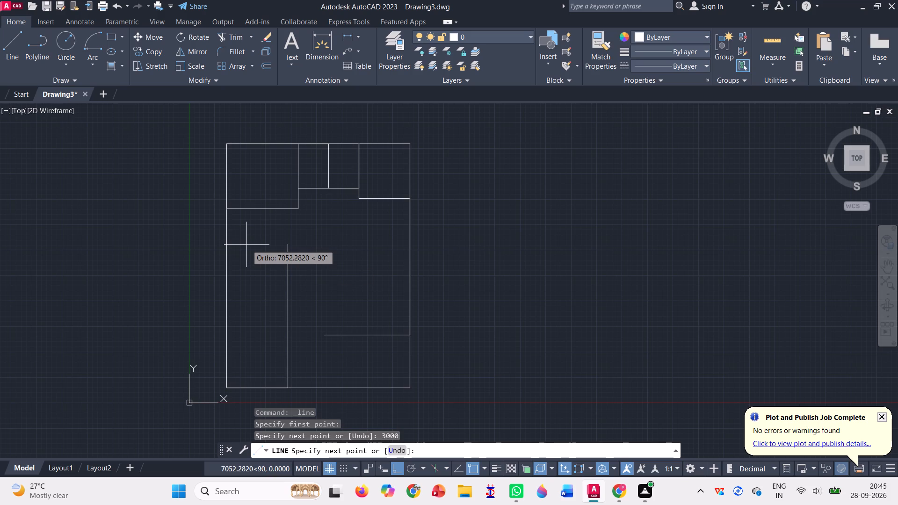
pyautogui.write('5000')
pyautogui.press('Return')
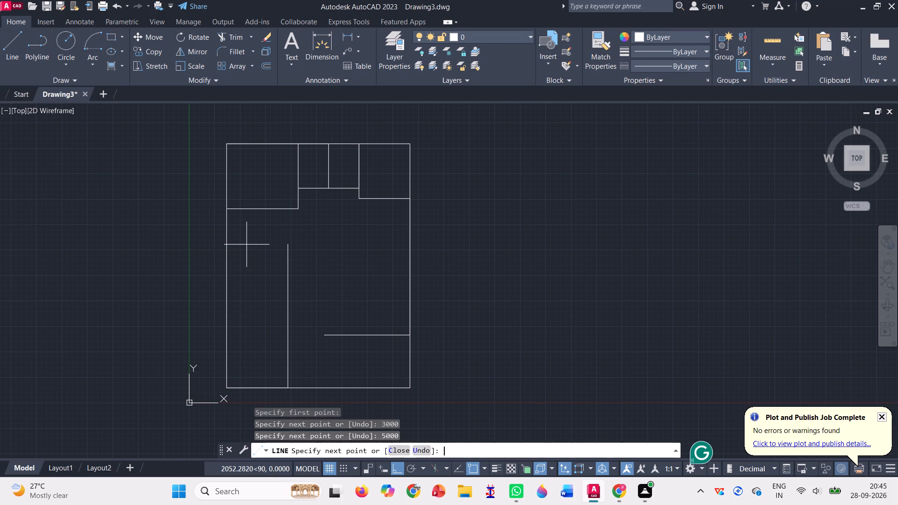
pyautogui.click(224, 288)
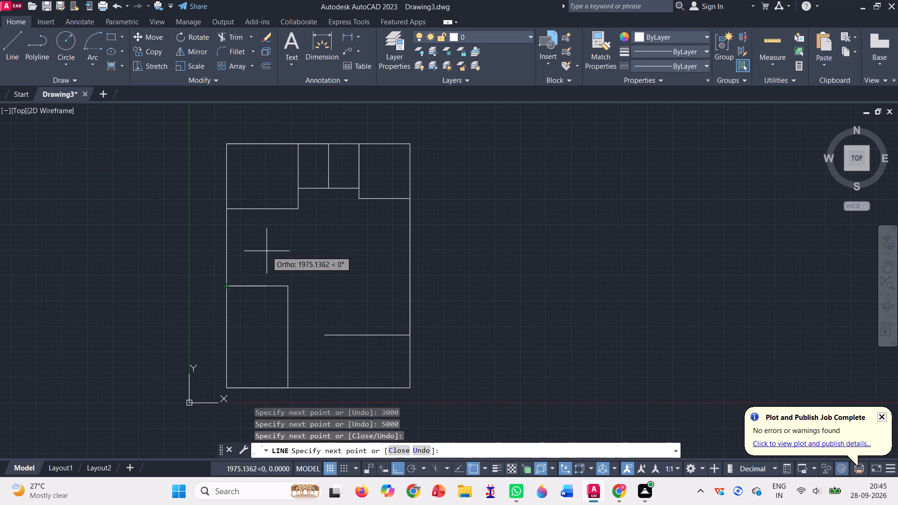
pyautogui.press('Return')
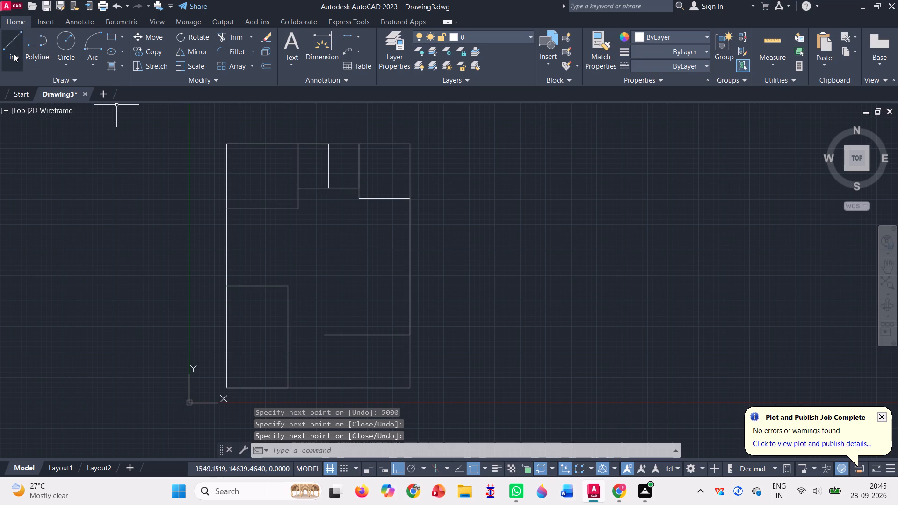
# Draw connected lines from the upper-left room's lower-right corner down to the bottom wall, diagonally to the 4200 line's left end, and leftward to the new vertical.
pyautogui.click(14, 54)
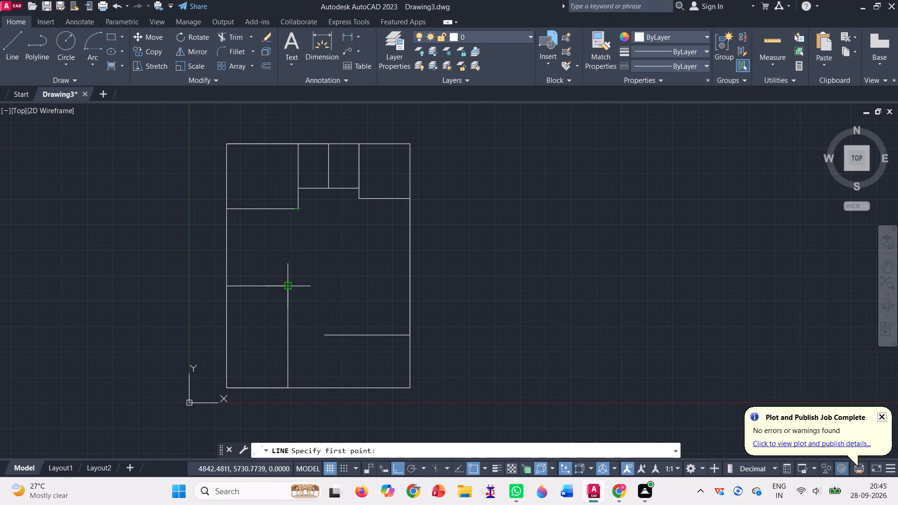
pyautogui.click(298, 207)
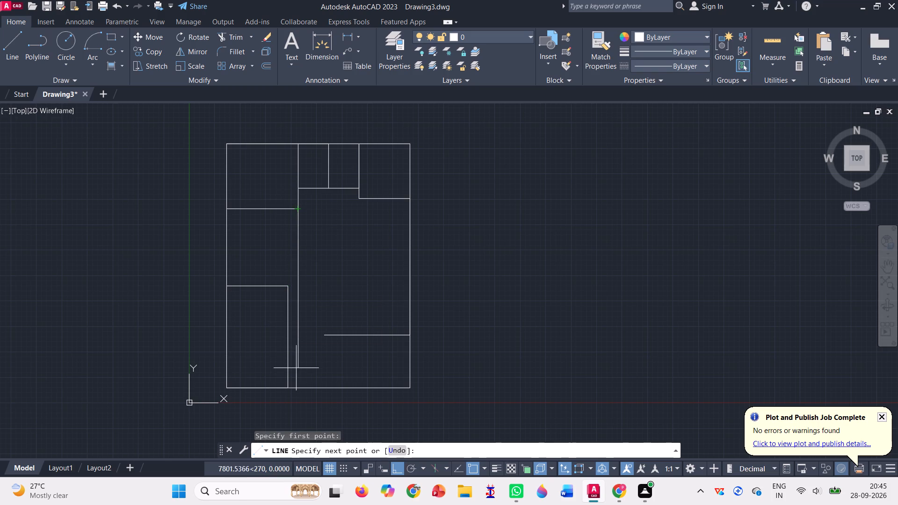
pyautogui.click(300, 387)
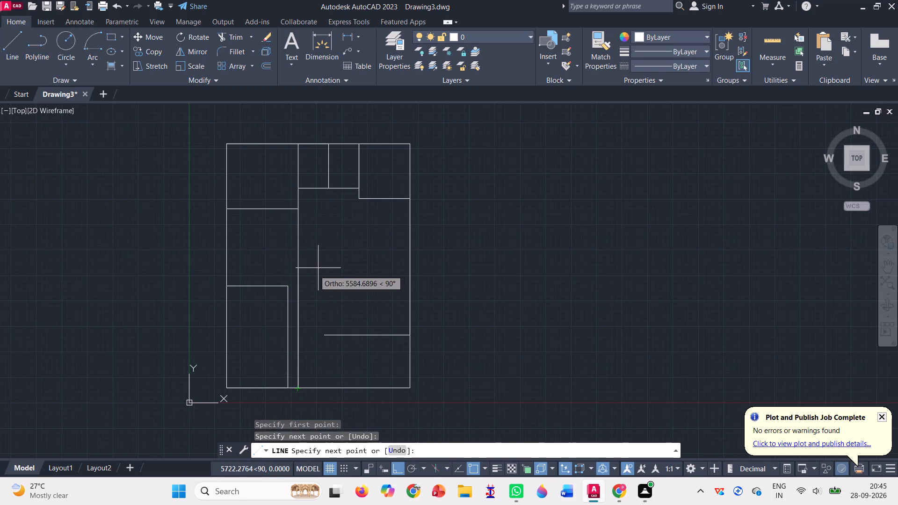
pyautogui.click(324, 334)
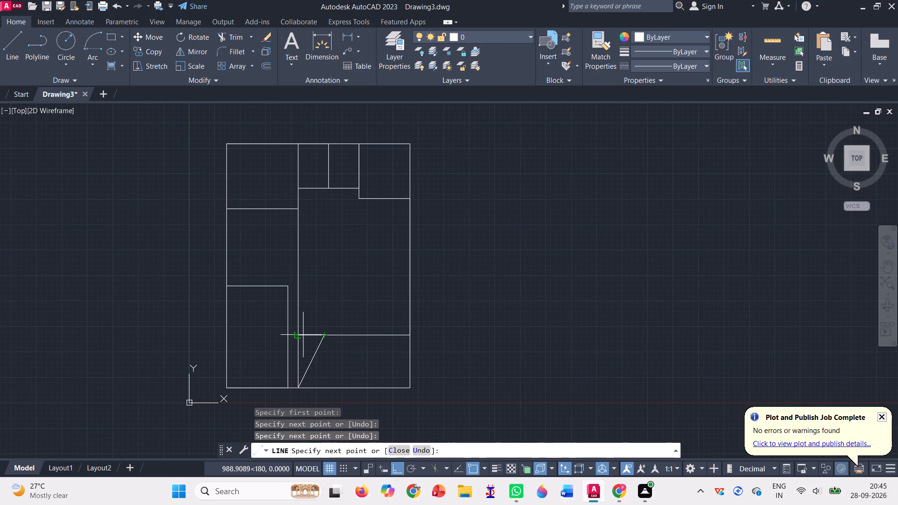
pyautogui.doubleClick(299, 335)
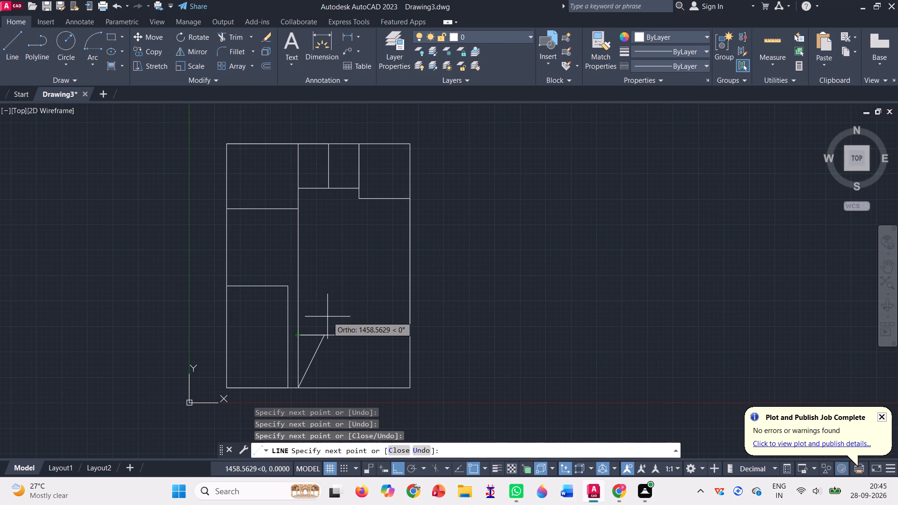
pyautogui.press('Return')
# Trim away the diagonal line and the right side of the 3000 by 5000 lower-left room.
pyautogui.click(234, 38)
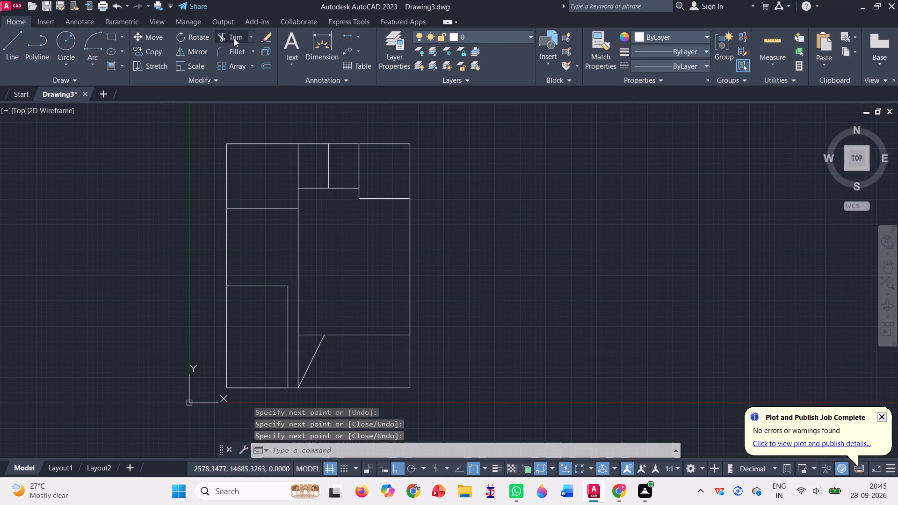
pyautogui.doubleClick(315, 355)
pyautogui.scroll(-2, 315, 355)
pyautogui.scroll(1, 320, 345)
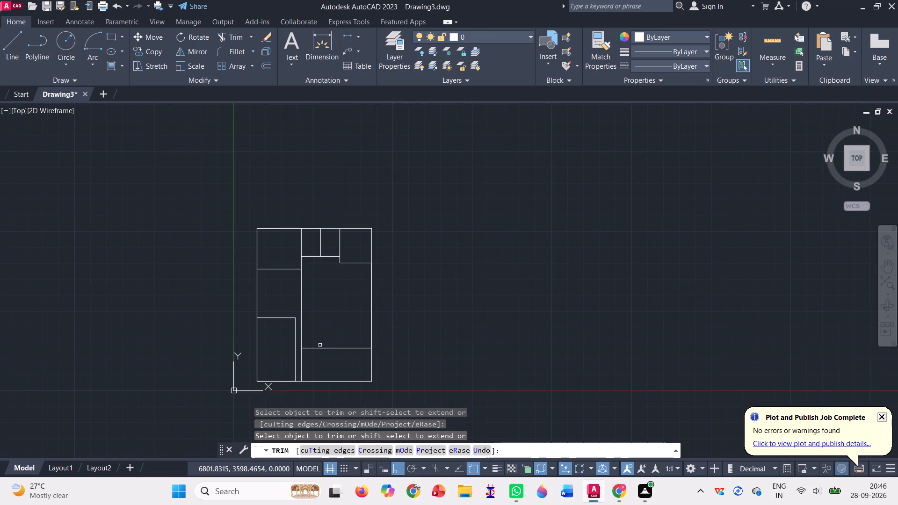
pyautogui.scroll(1, 313, 321)
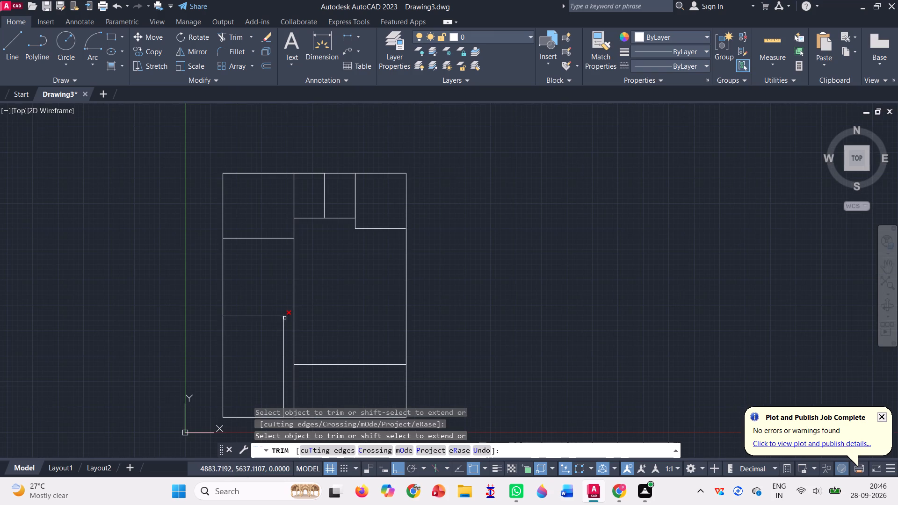
pyautogui.click(282, 327)
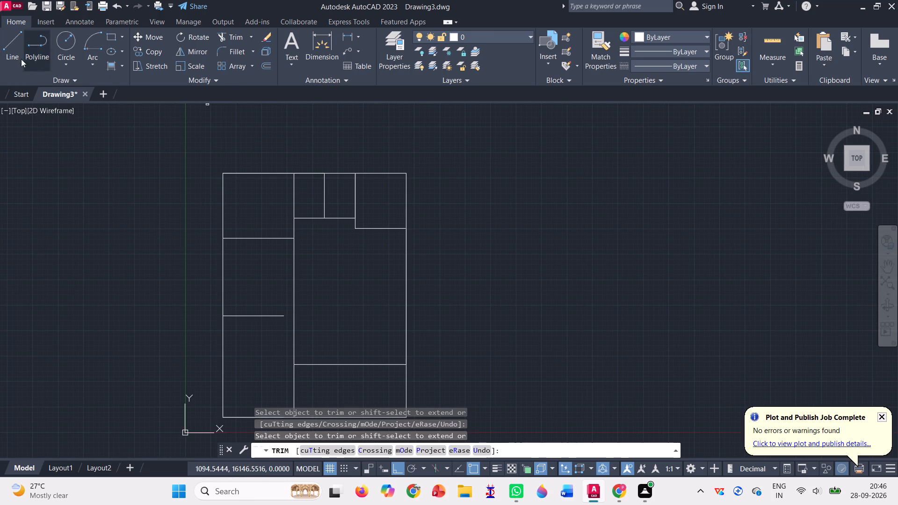
# Draw a line from the right end of the lower-left room's top line to the long vertical wall.
pyautogui.doubleClick(15, 50)
pyautogui.scroll(2, 273, 318)
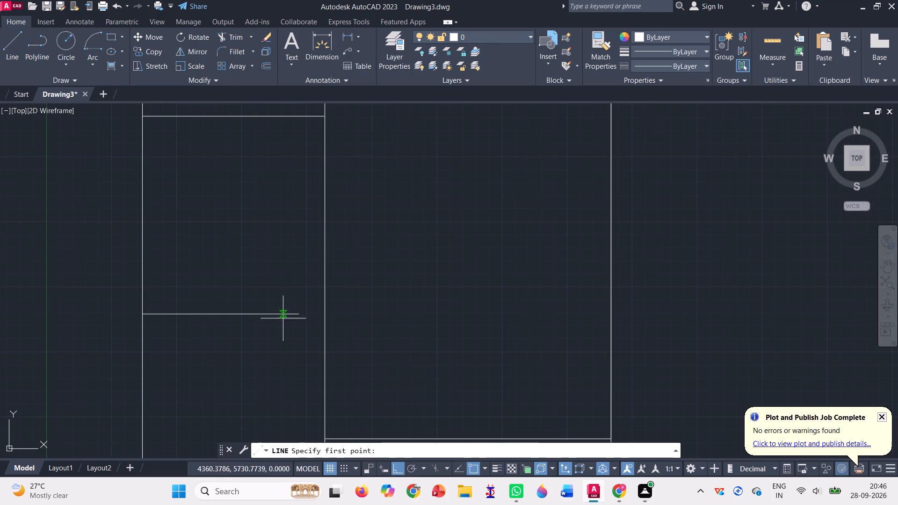
pyautogui.click(300, 312)
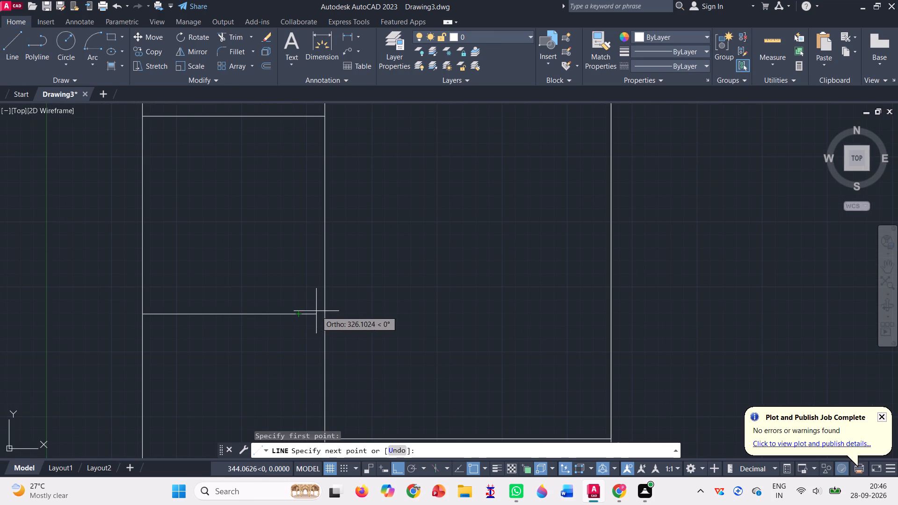
pyautogui.click(323, 314)
pyautogui.press('Return')
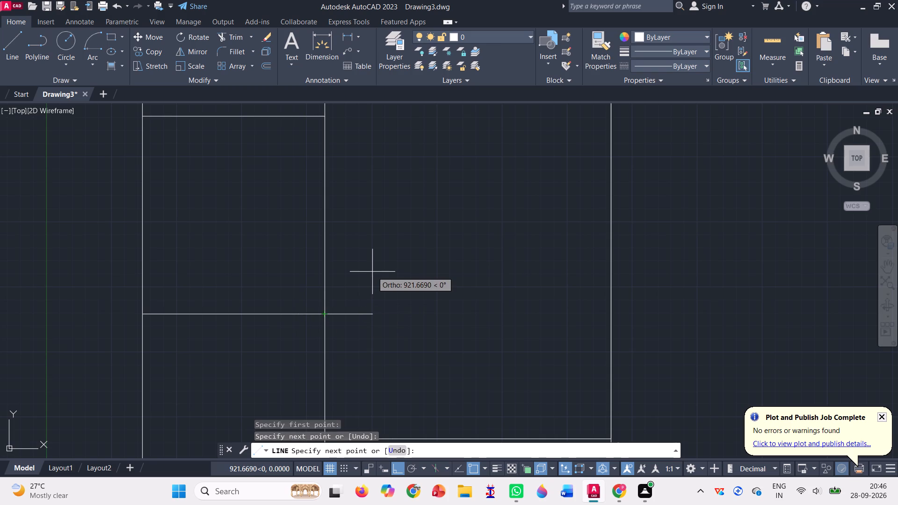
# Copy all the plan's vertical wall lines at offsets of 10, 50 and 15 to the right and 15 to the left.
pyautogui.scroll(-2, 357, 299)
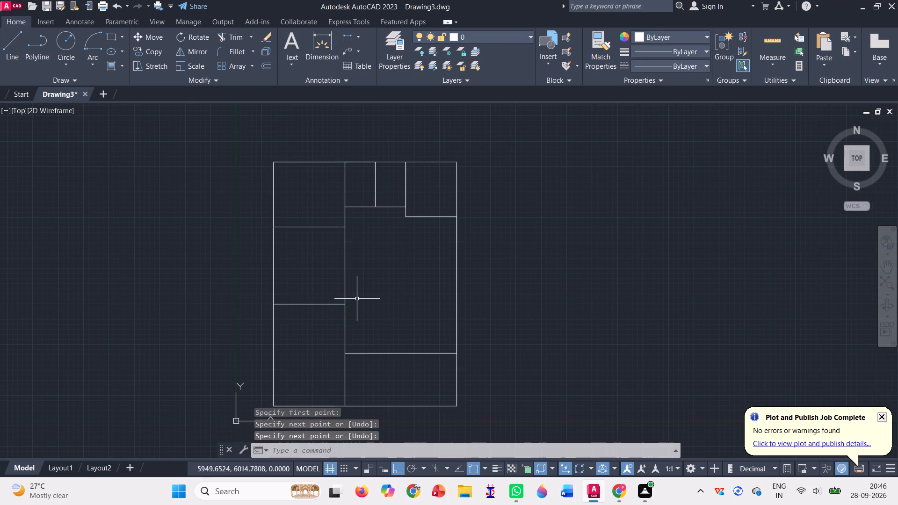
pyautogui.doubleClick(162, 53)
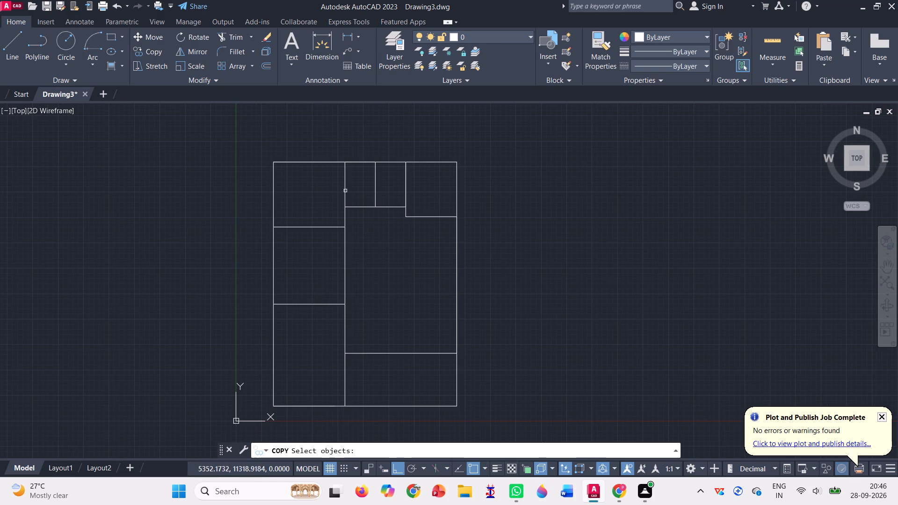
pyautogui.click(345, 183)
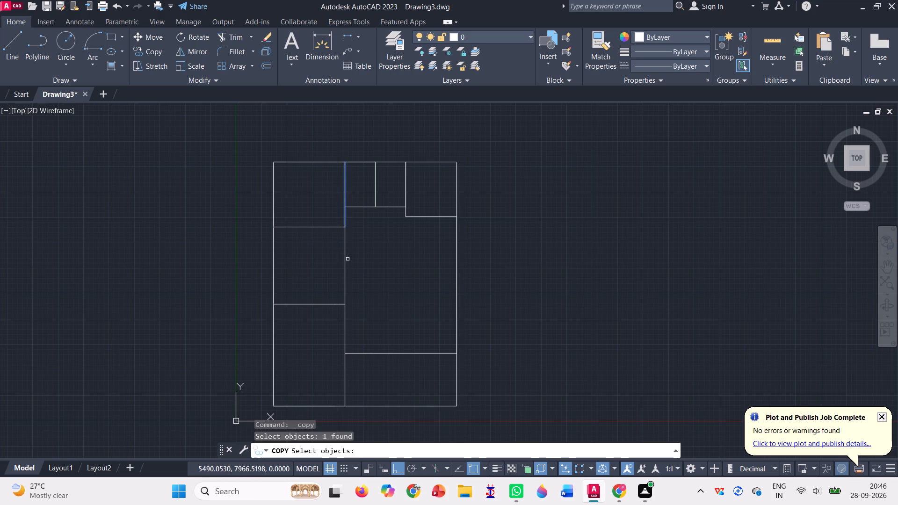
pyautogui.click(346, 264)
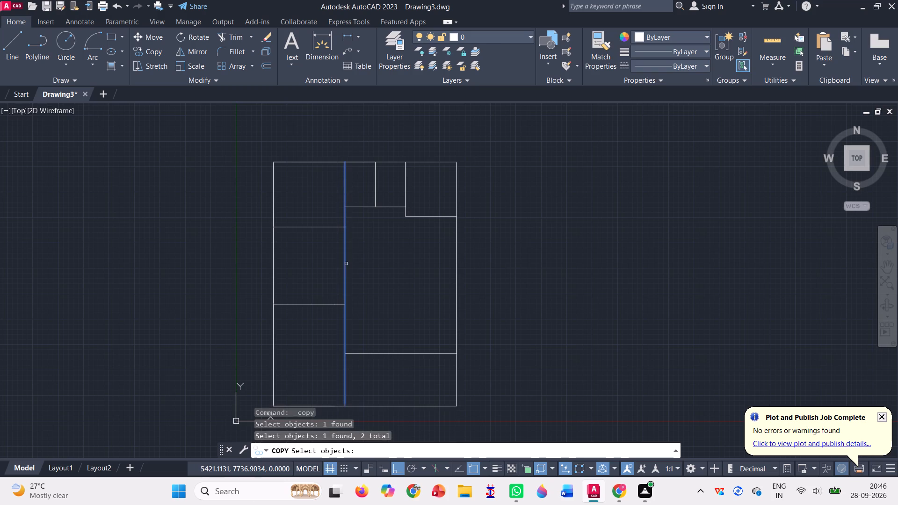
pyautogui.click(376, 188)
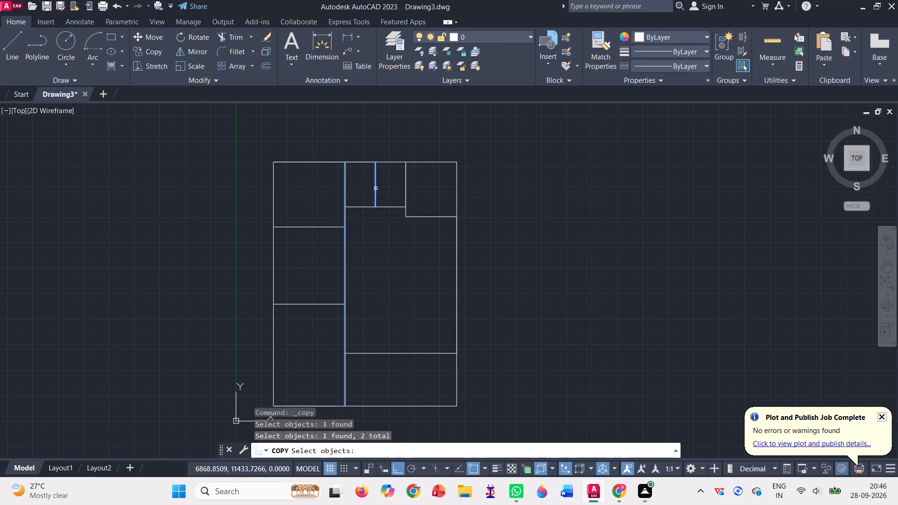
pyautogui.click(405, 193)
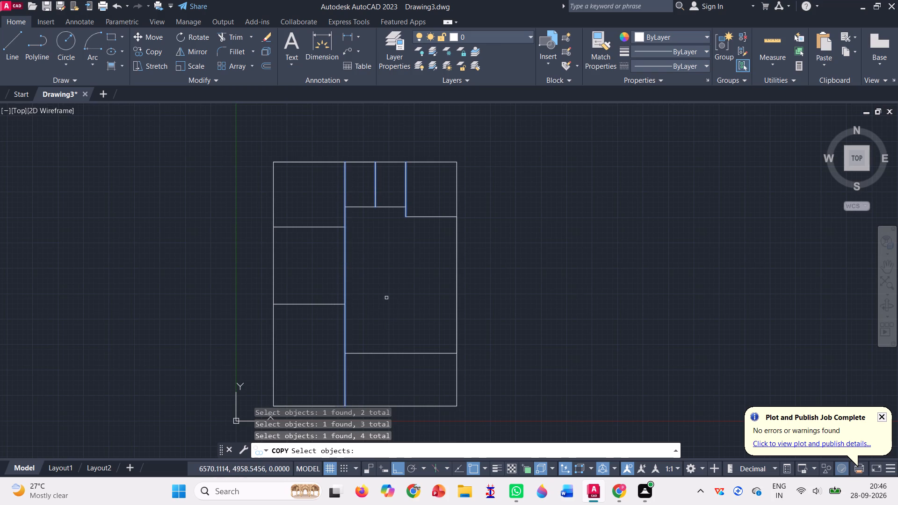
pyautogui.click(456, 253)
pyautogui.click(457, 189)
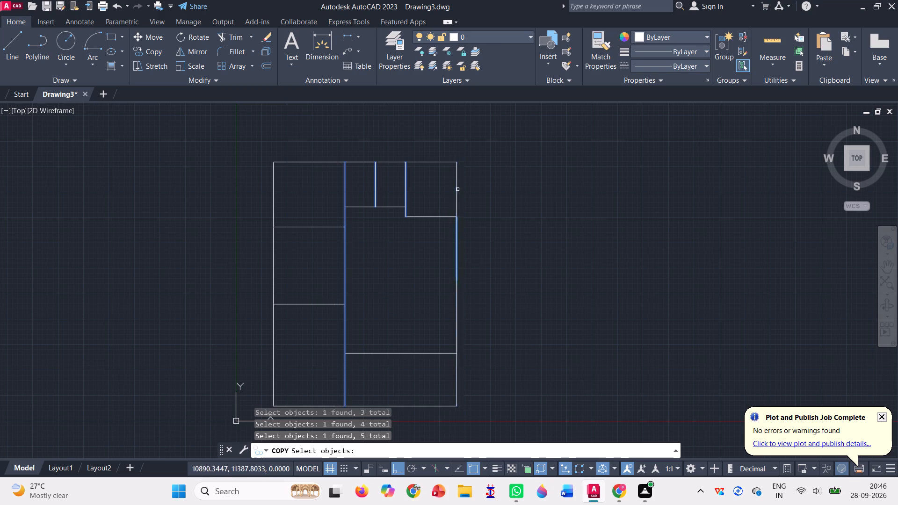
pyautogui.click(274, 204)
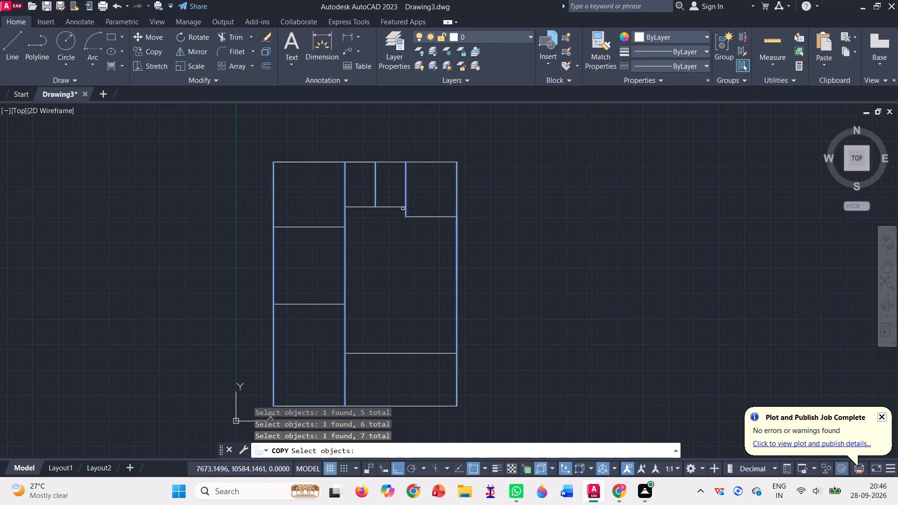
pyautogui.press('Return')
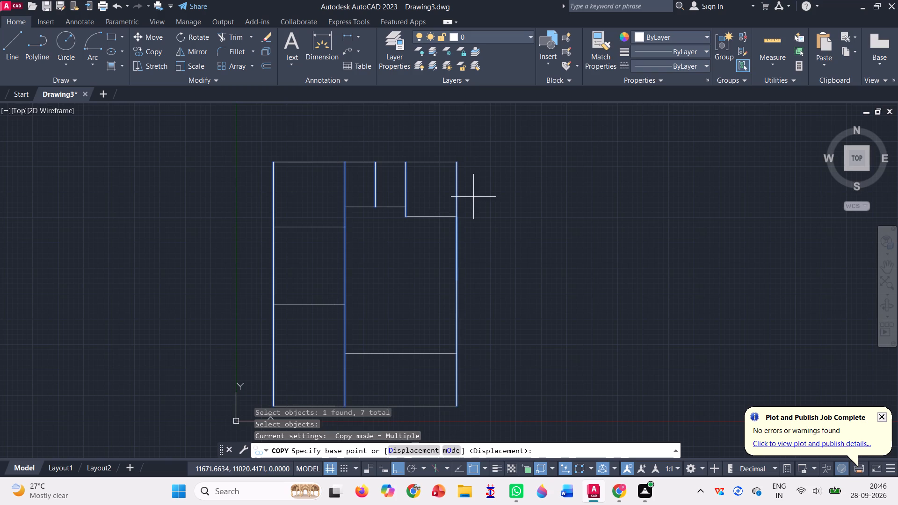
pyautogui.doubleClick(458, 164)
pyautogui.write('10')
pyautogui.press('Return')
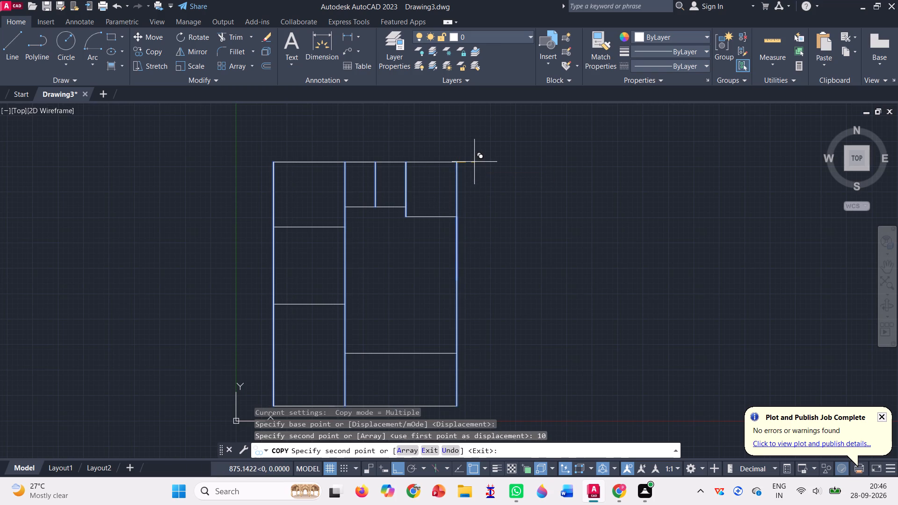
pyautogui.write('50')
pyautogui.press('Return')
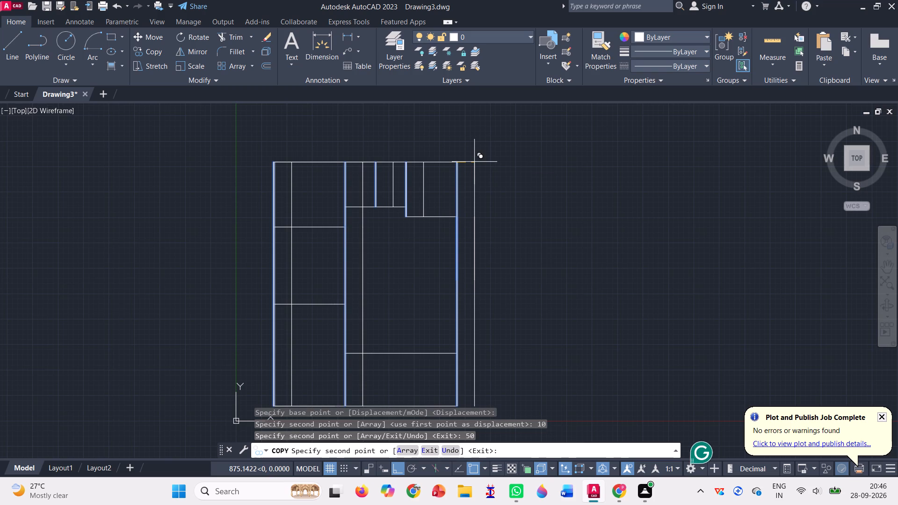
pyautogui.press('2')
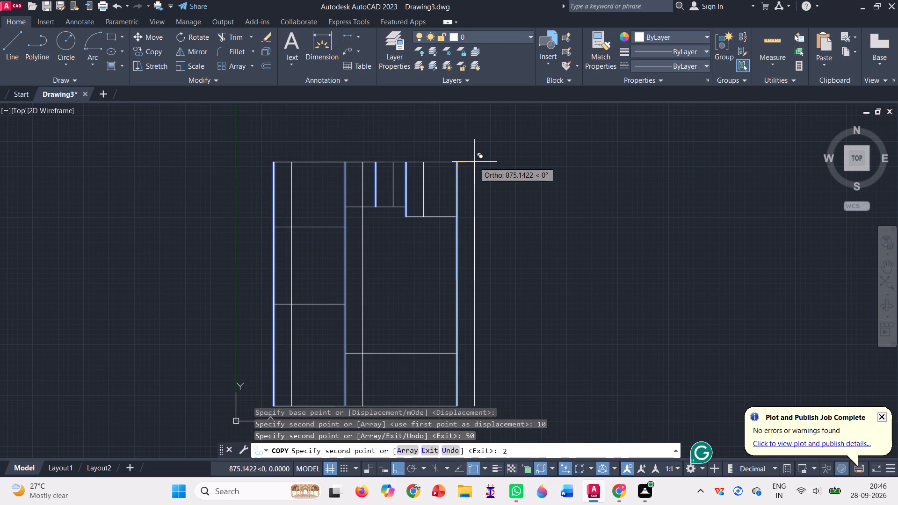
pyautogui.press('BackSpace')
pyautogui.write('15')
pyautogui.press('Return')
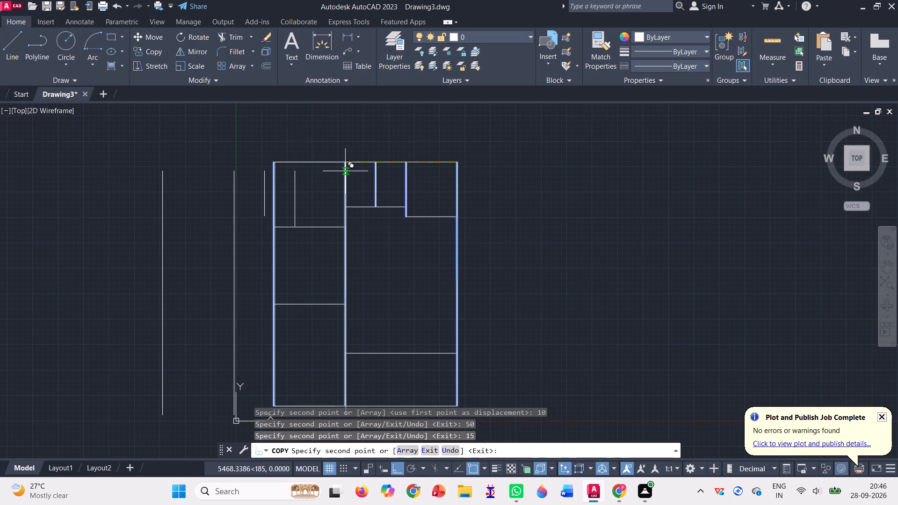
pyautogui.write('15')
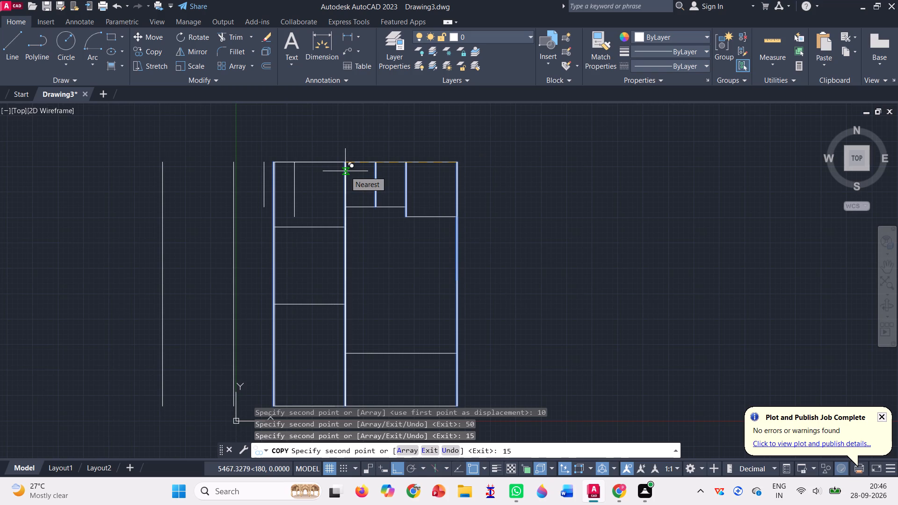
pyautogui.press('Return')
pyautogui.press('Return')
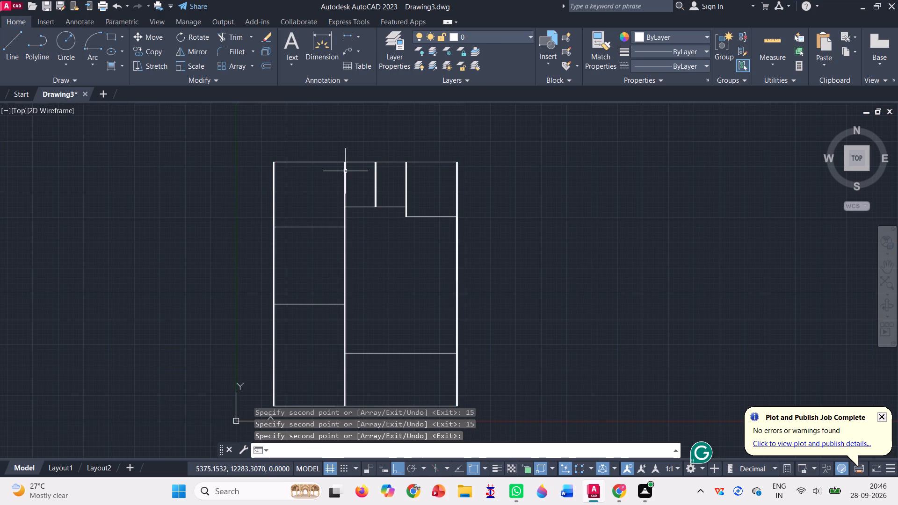
# Examine the spacing between the copied vertical lines at the outline's upper-right corner.
pyautogui.scroll(3, 473, 165)
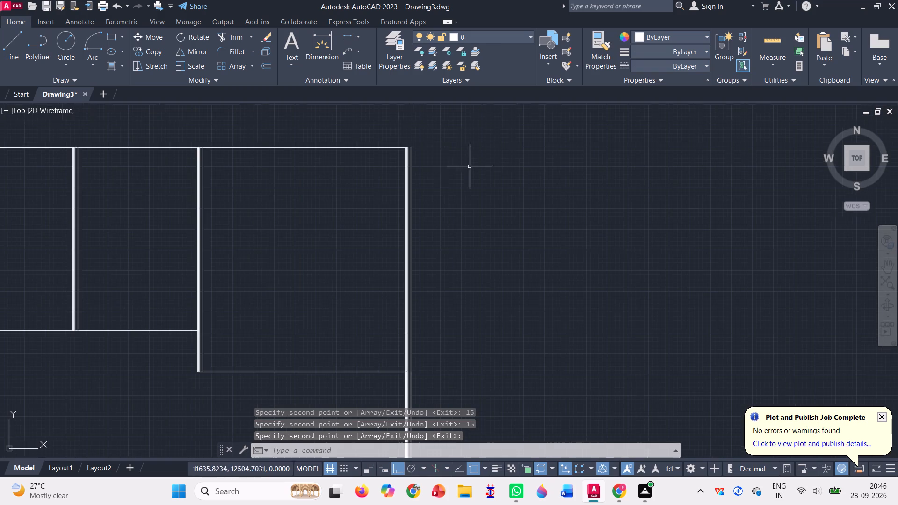
pyautogui.scroll(4, 414, 161)
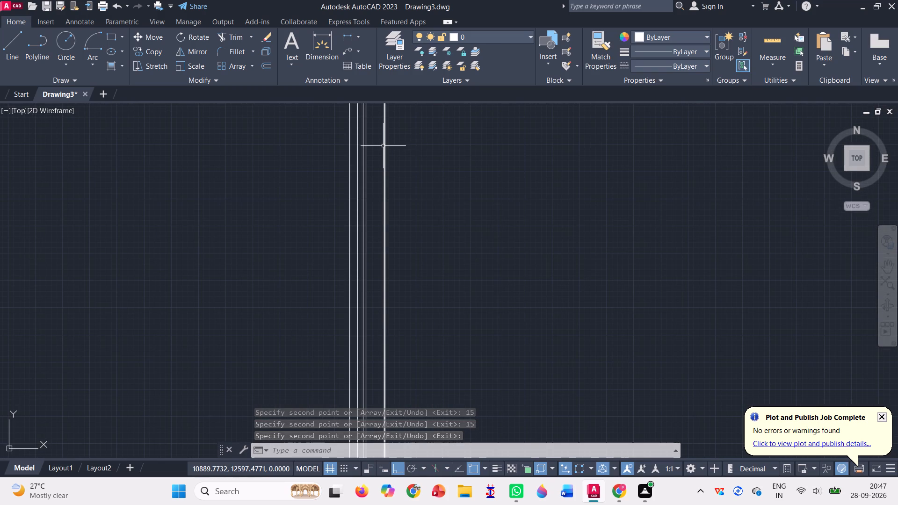
pyautogui.scroll(-2, 384, 155)
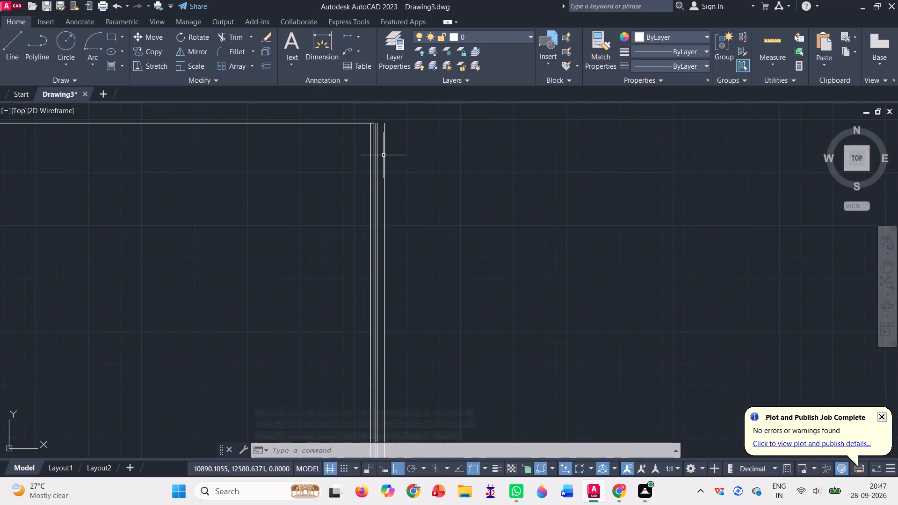
pyautogui.scroll(2, 373, 148)
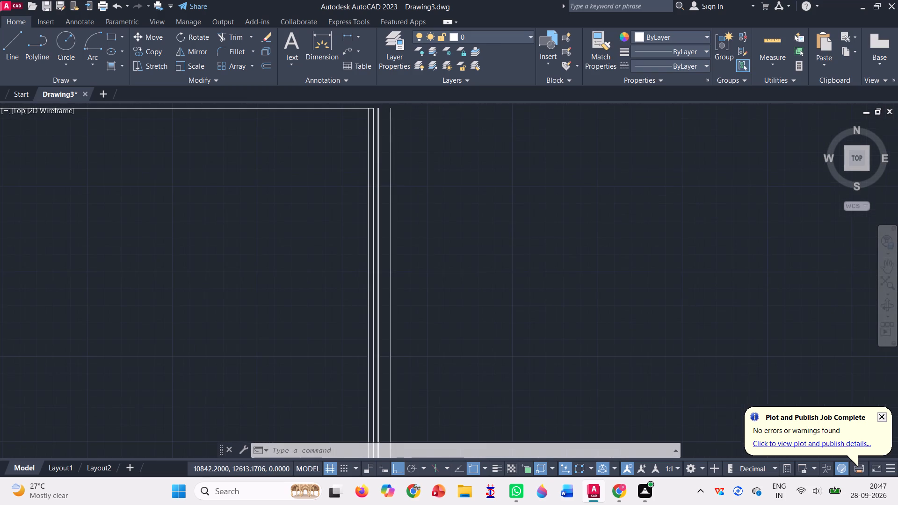
pyautogui.click(378, 153)
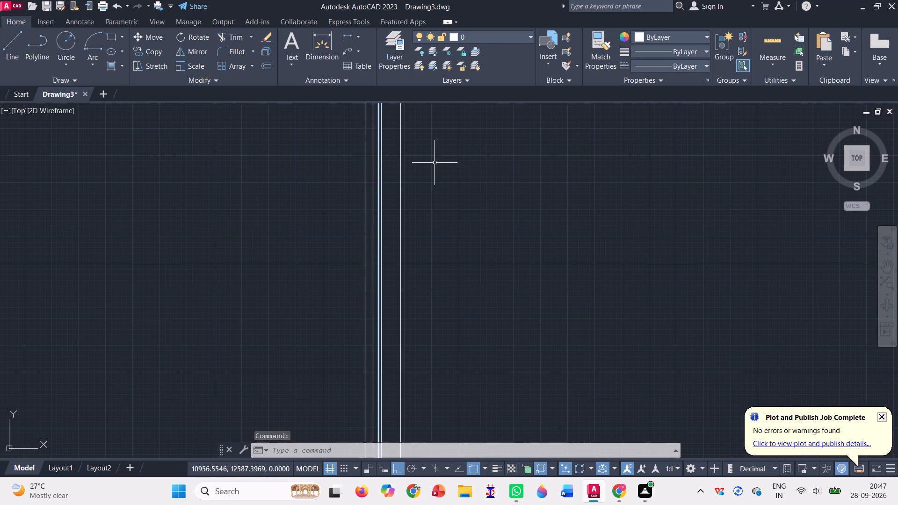
pyautogui.press('Escape')
pyautogui.scroll(-7, 344, 160)
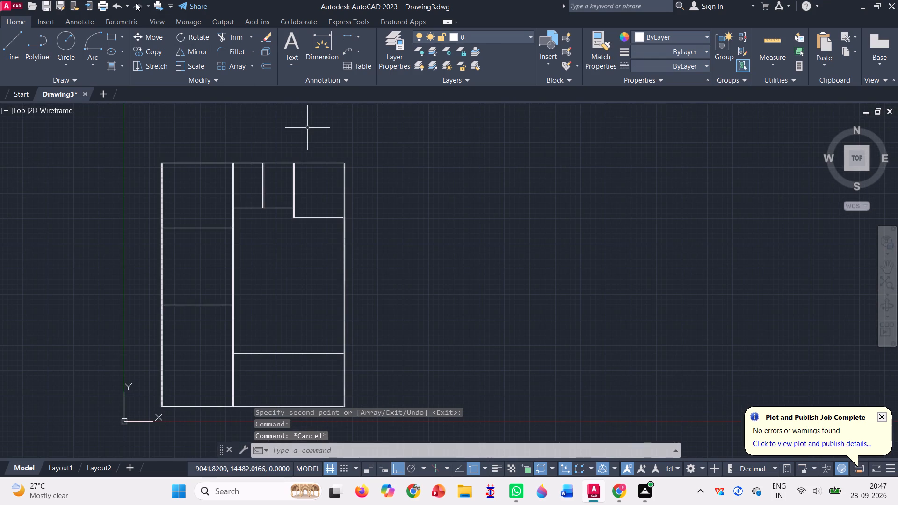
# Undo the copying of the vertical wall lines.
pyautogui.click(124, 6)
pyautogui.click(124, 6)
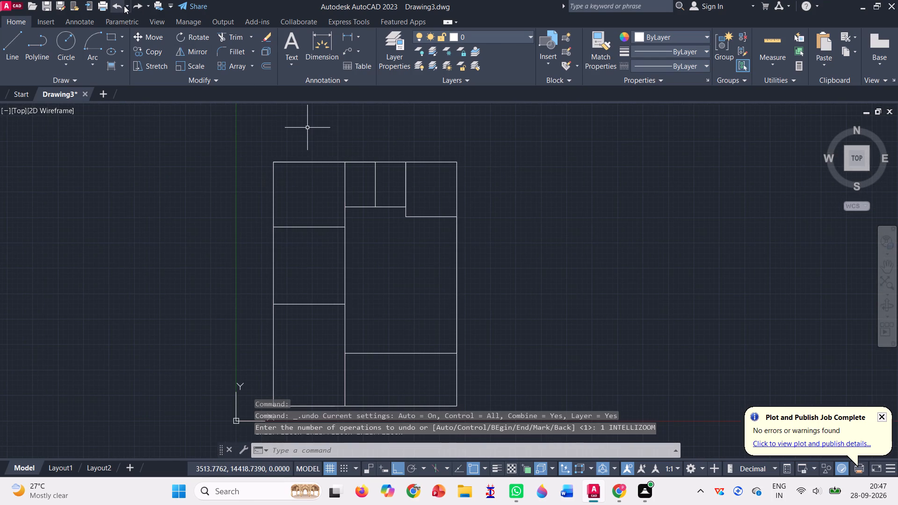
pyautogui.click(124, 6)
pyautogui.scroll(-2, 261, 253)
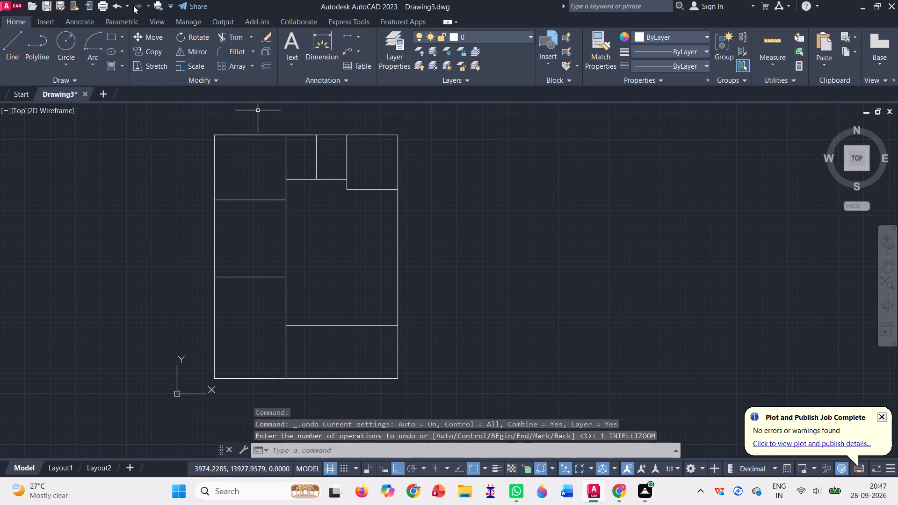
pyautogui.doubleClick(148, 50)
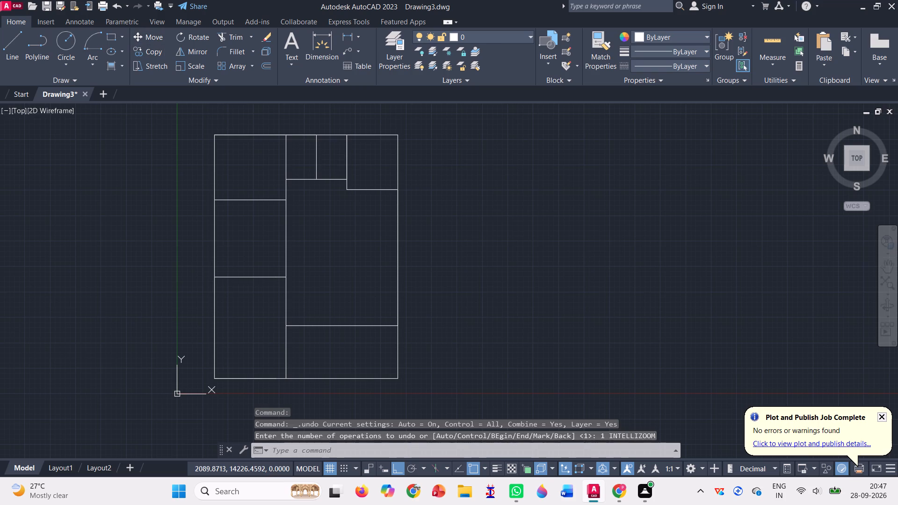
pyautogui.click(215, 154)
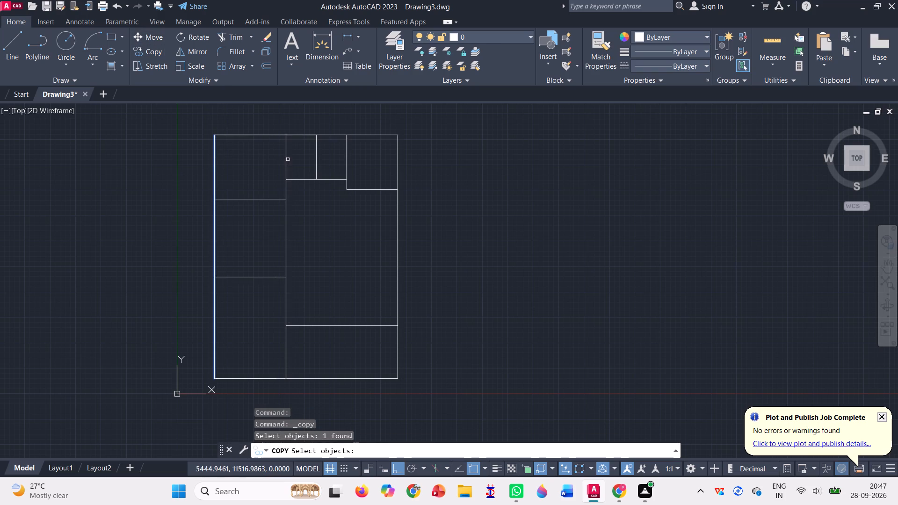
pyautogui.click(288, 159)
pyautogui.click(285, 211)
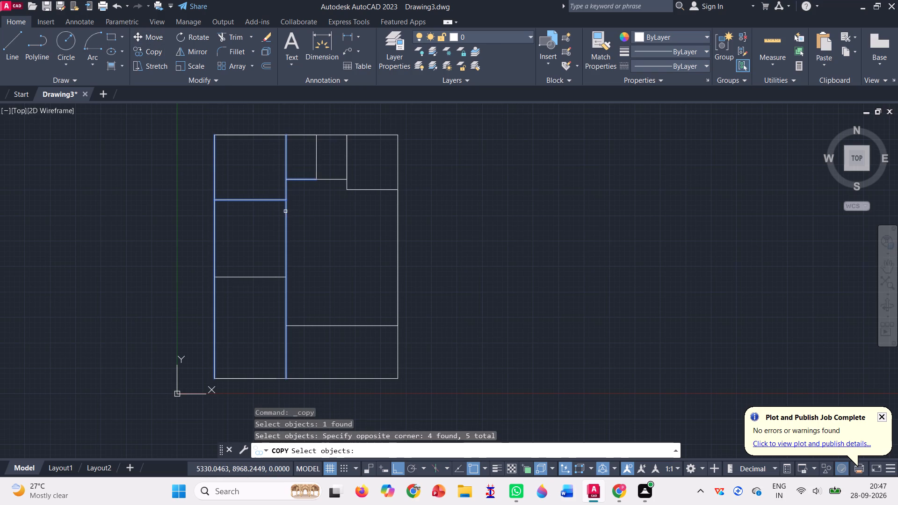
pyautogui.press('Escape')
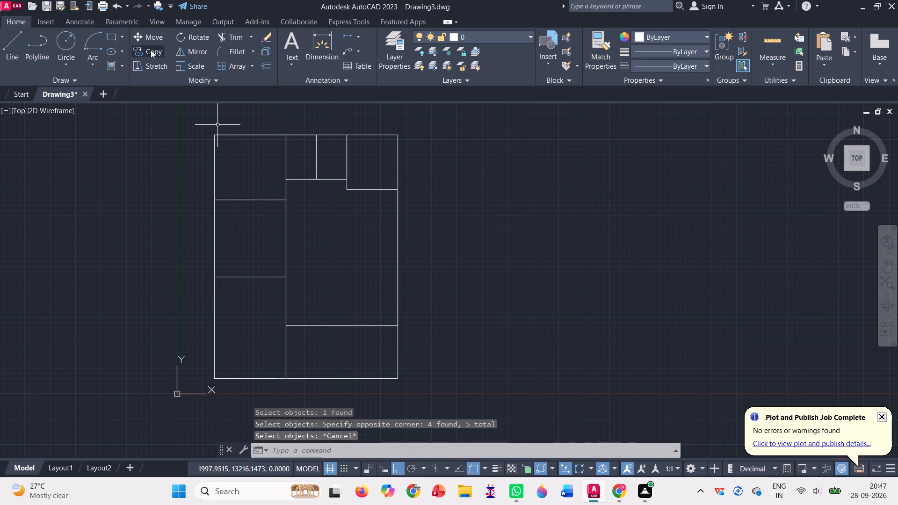
# Copy all the plan's vertical wall lines at an offset of 25 to the right and 25 to the left.
pyautogui.click(151, 50)
pyautogui.click(213, 160)
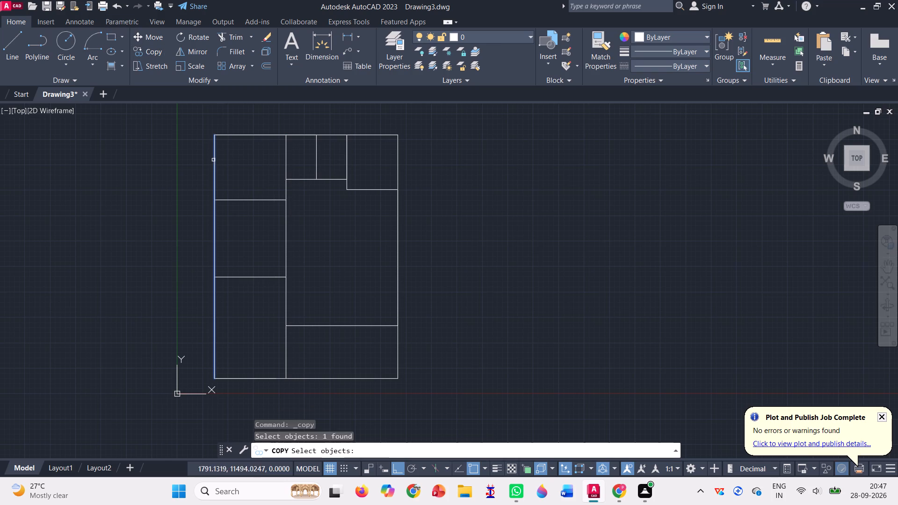
pyautogui.click(284, 166)
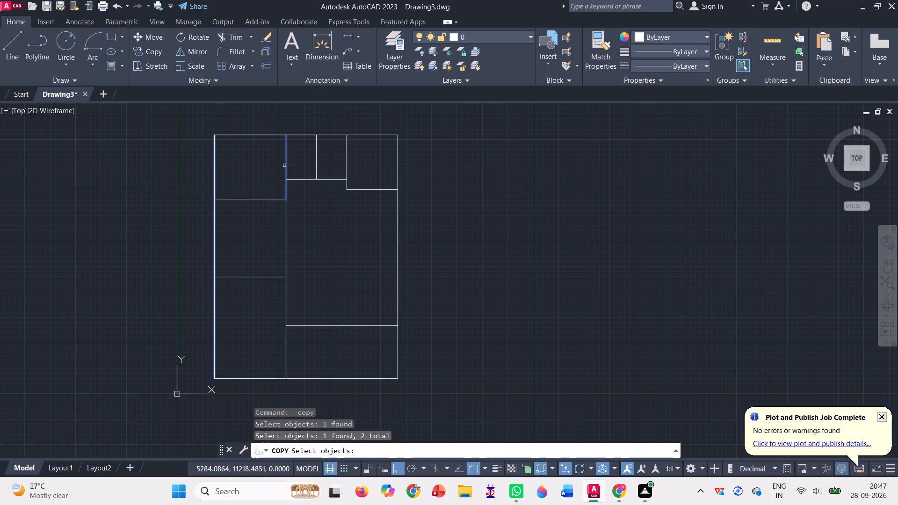
pyautogui.click(286, 227)
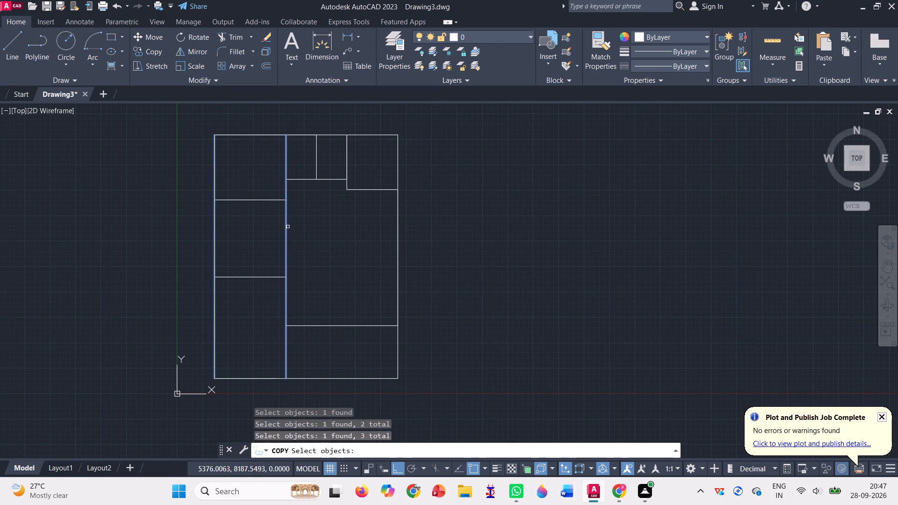
pyautogui.click(397, 215)
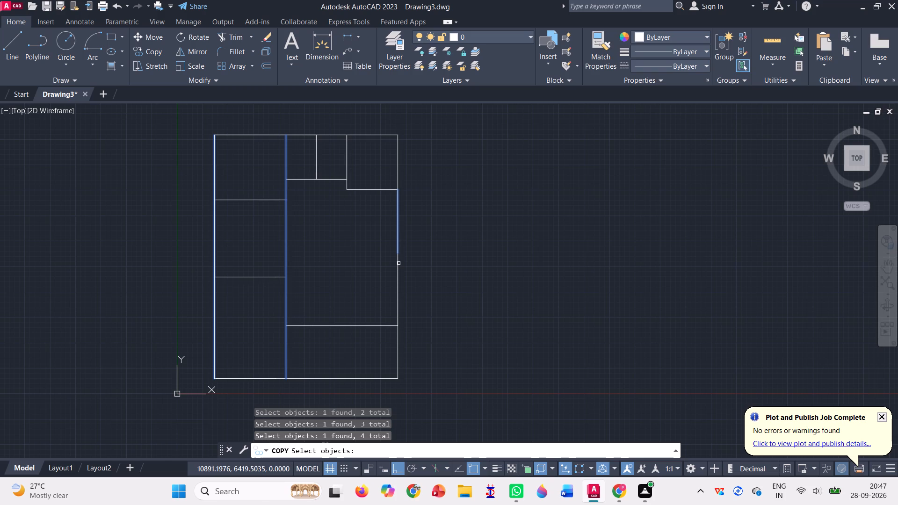
pyautogui.click(398, 263)
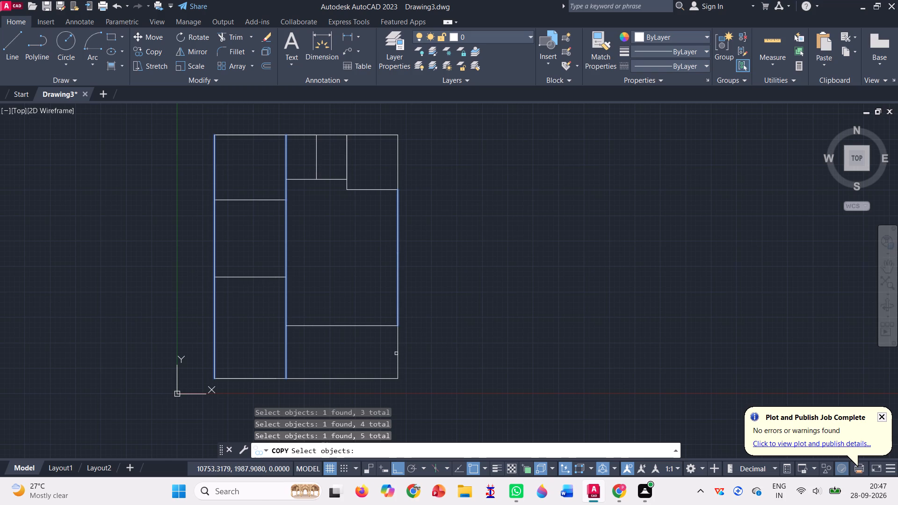
pyautogui.click(396, 353)
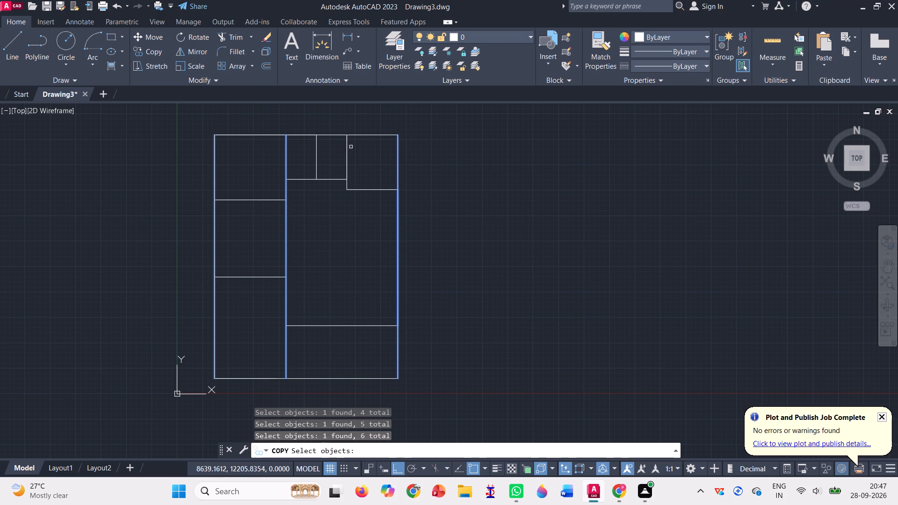
pyautogui.click(348, 158)
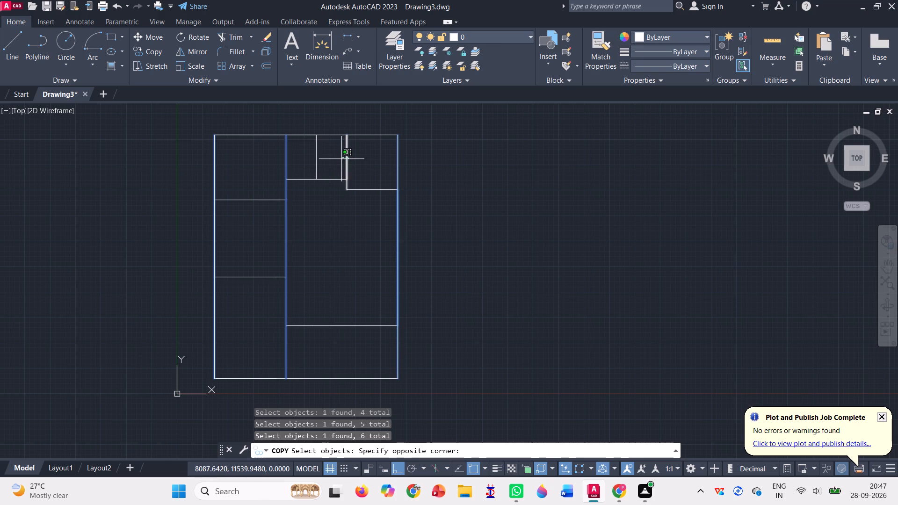
pyautogui.click(341, 159)
pyautogui.click(317, 155)
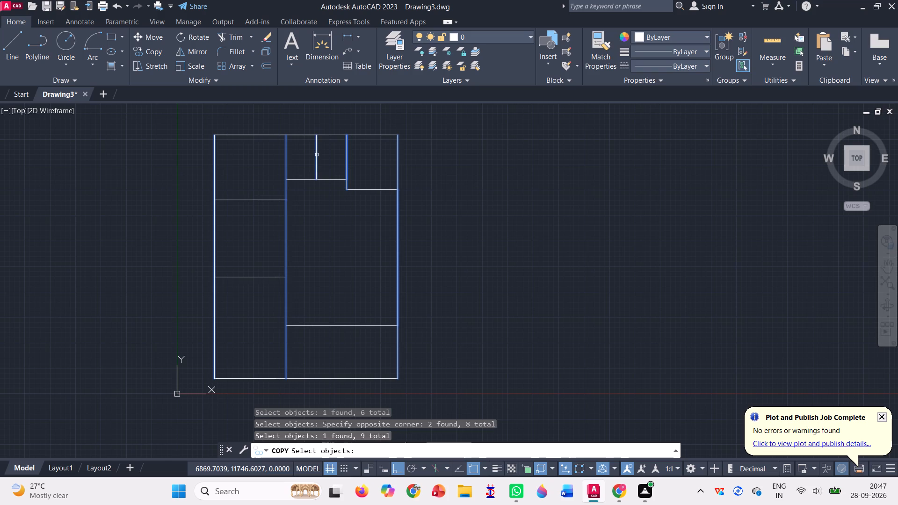
pyautogui.press('Return')
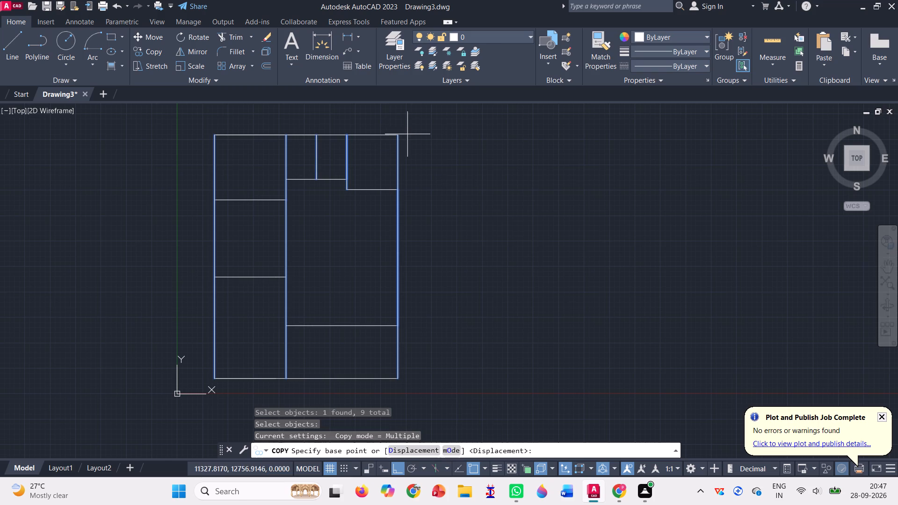
pyautogui.click(398, 136)
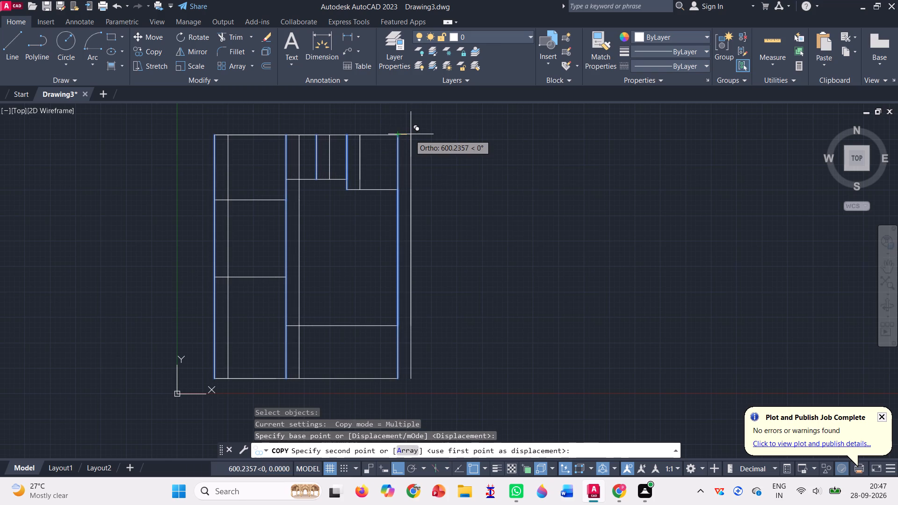
pyautogui.write('25')
pyautogui.press('Return')
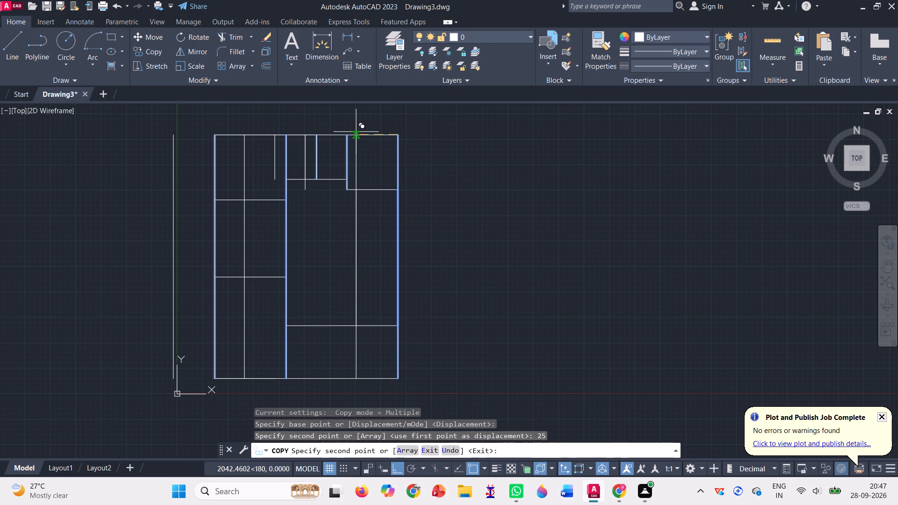
pyautogui.write('25')
pyautogui.press('Return')
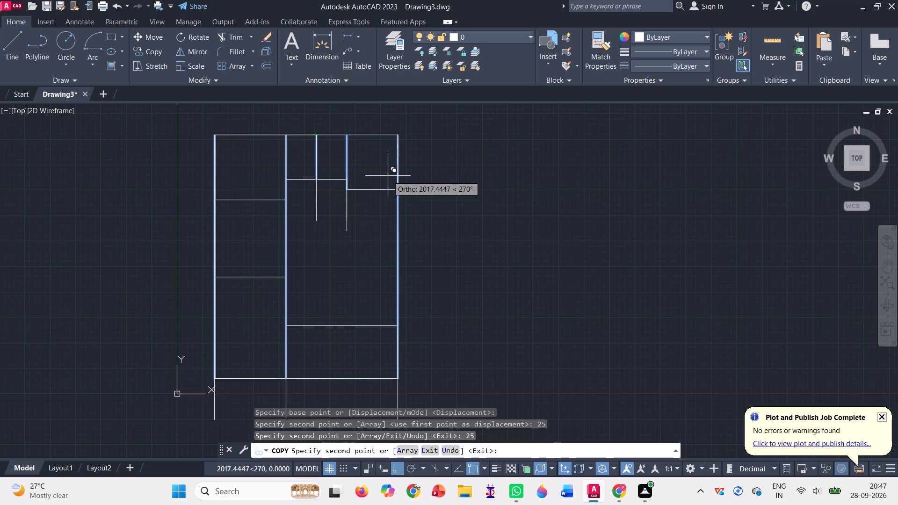
pyautogui.press('Escape')
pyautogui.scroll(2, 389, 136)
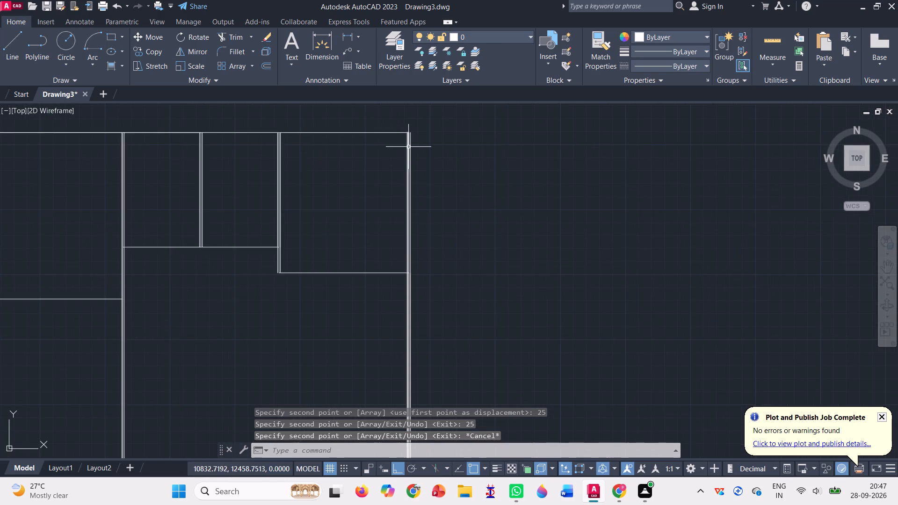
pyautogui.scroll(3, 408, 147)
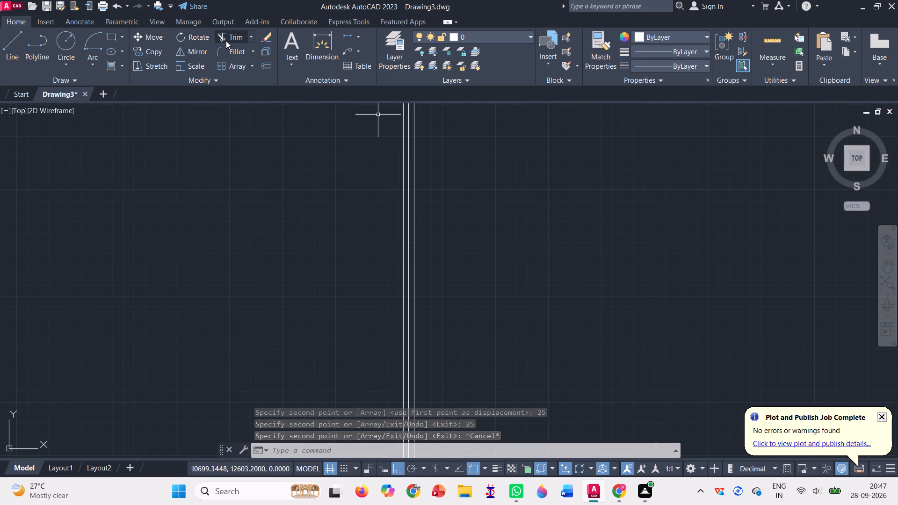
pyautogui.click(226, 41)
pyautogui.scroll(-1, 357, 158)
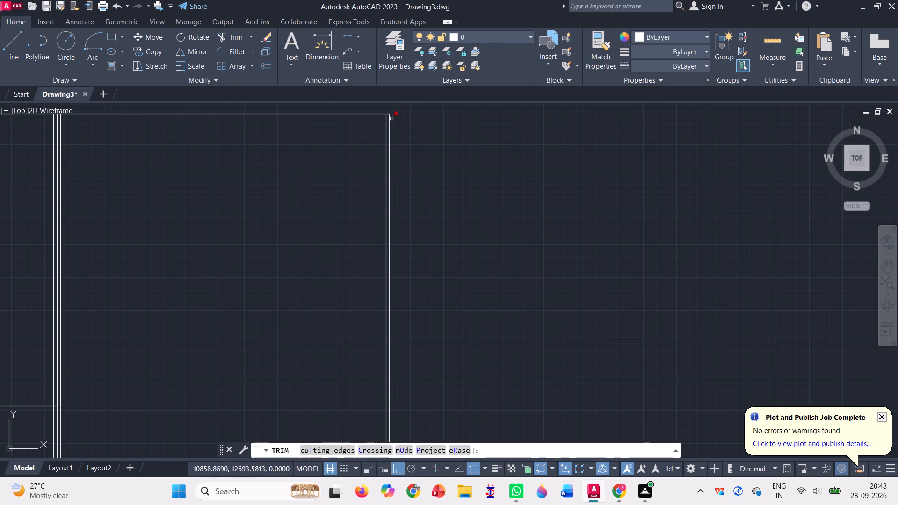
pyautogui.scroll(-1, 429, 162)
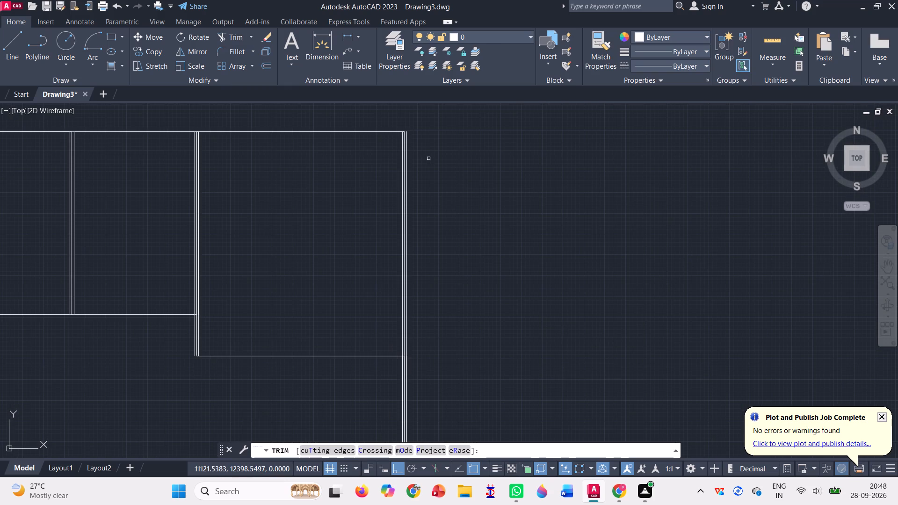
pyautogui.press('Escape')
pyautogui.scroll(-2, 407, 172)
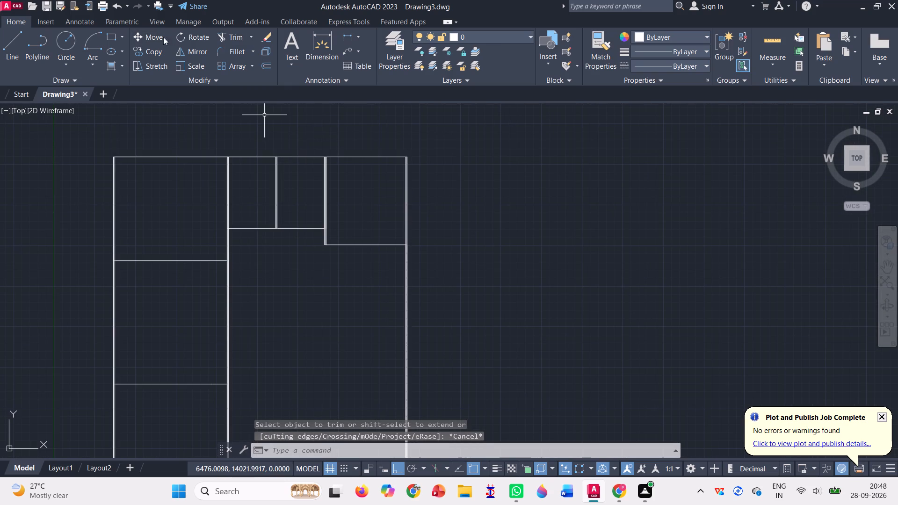
# Copy all the plan's horizontal wall lines at an offset of 25 upward and 25 downward.
pyautogui.click(147, 50)
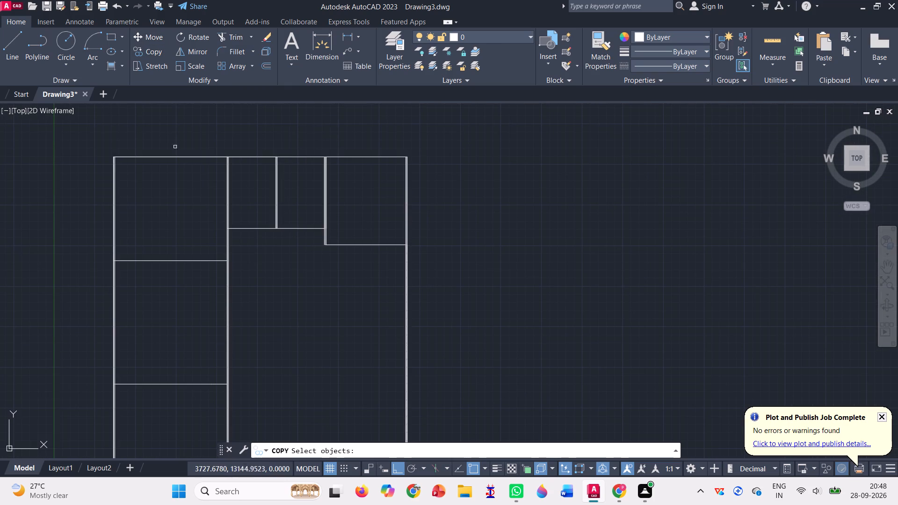
pyautogui.click(180, 155)
pyautogui.click(181, 170)
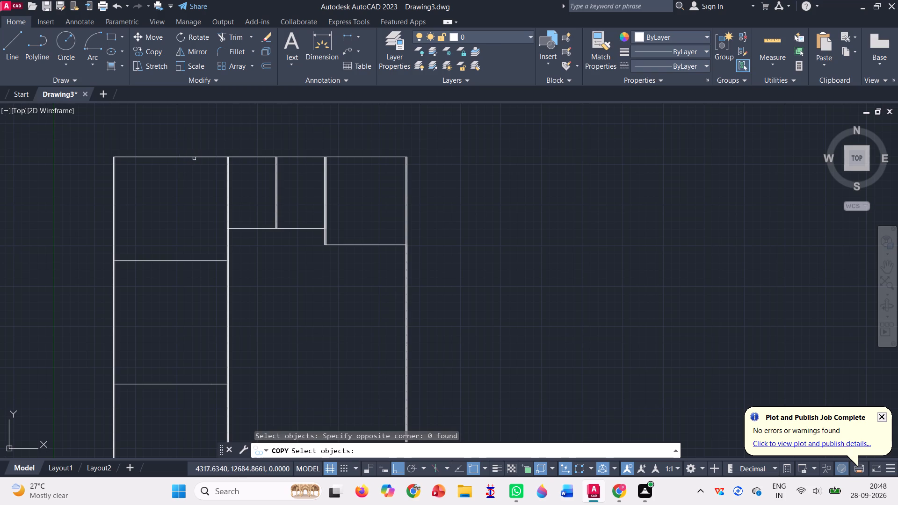
pyautogui.click(196, 157)
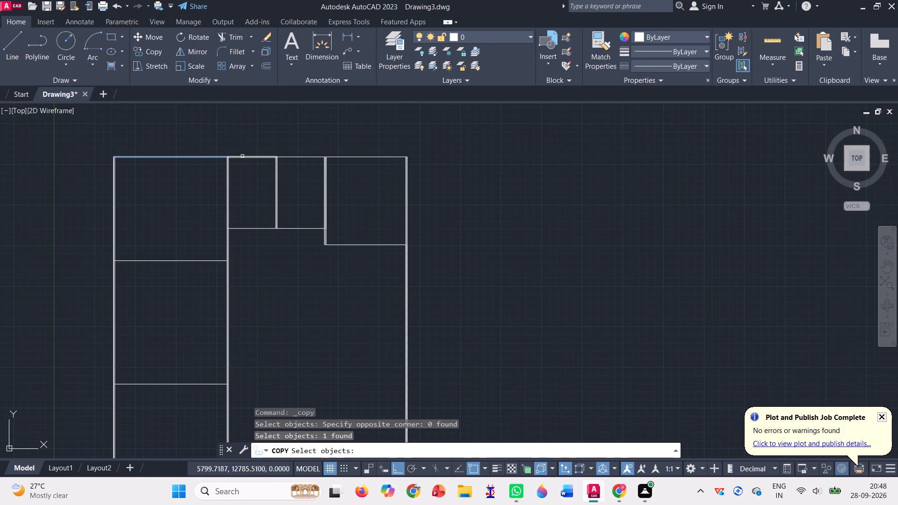
pyautogui.click(242, 157)
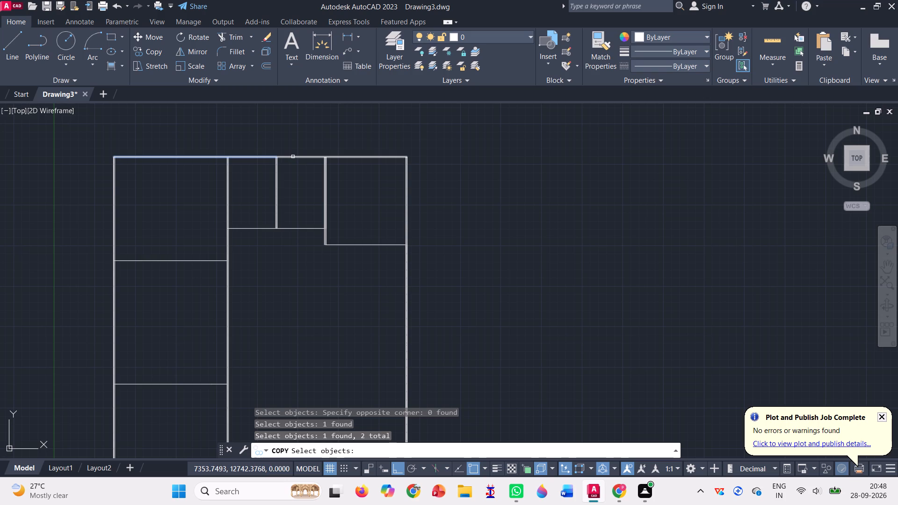
pyautogui.click(293, 157)
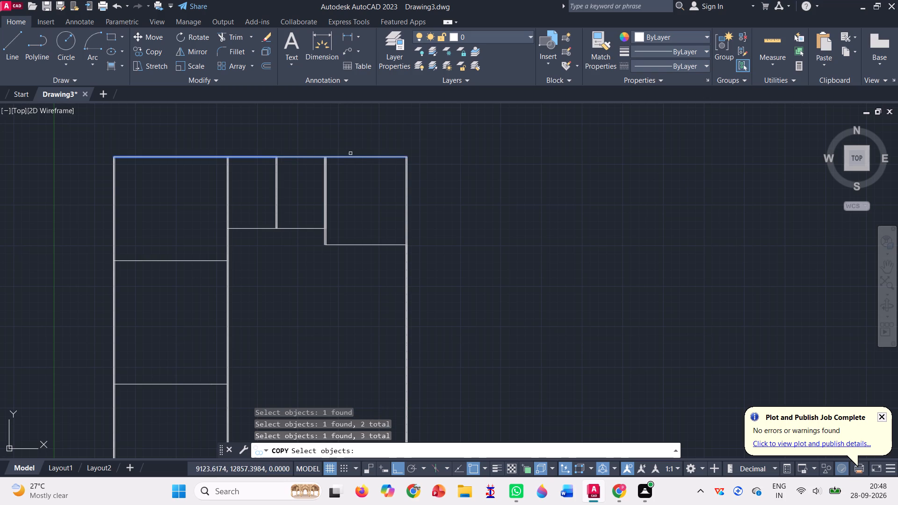
pyautogui.scroll(-1, 354, 202)
pyautogui.scroll(2, 351, 238)
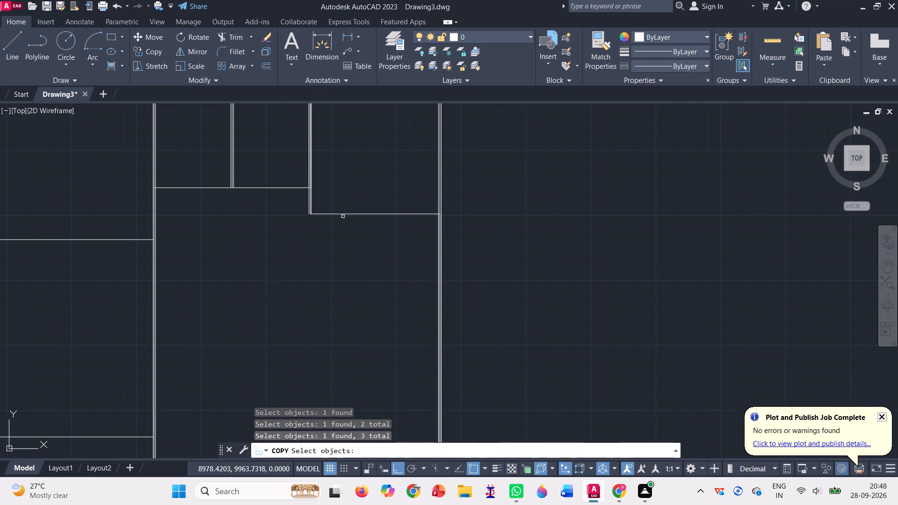
pyautogui.click(342, 214)
pyautogui.click(259, 188)
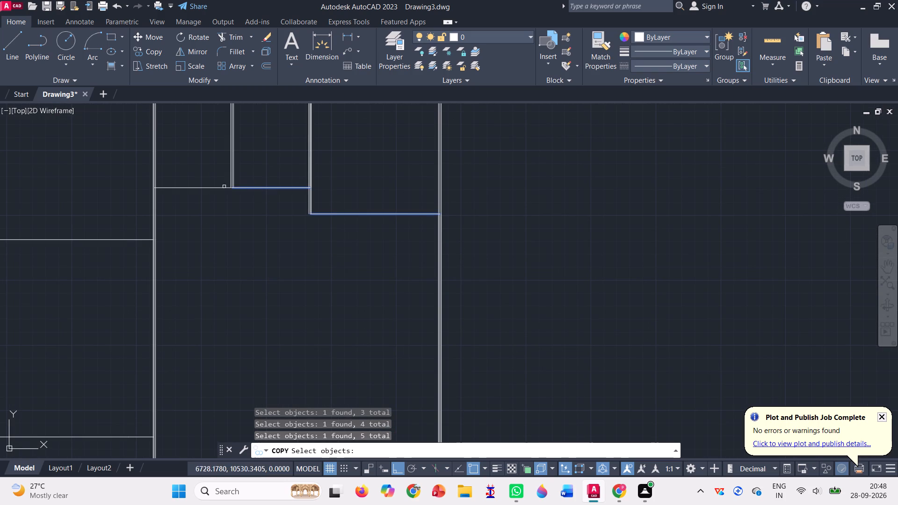
pyautogui.click(210, 188)
pyautogui.scroll(-2, 211, 231)
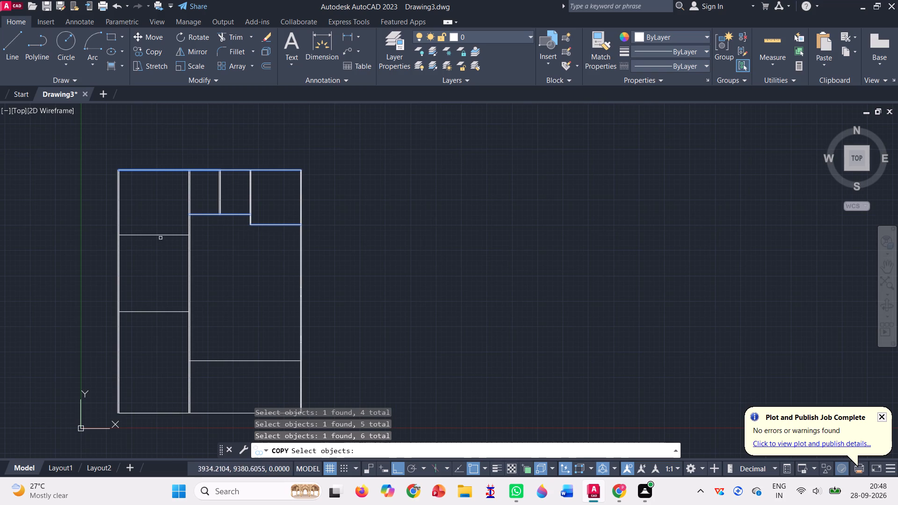
pyautogui.click(160, 234)
pyautogui.click(162, 311)
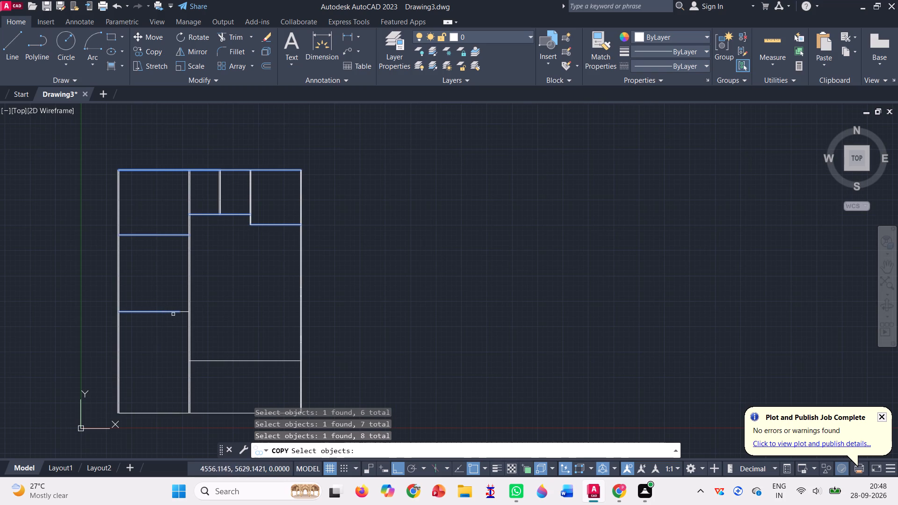
pyautogui.scroll(5, 183, 318)
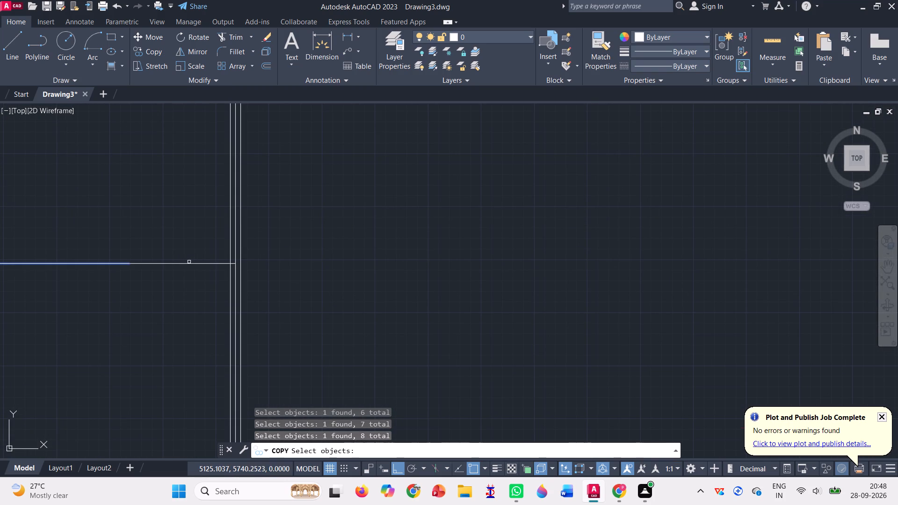
pyautogui.click(189, 266)
pyautogui.scroll(-3, 190, 237)
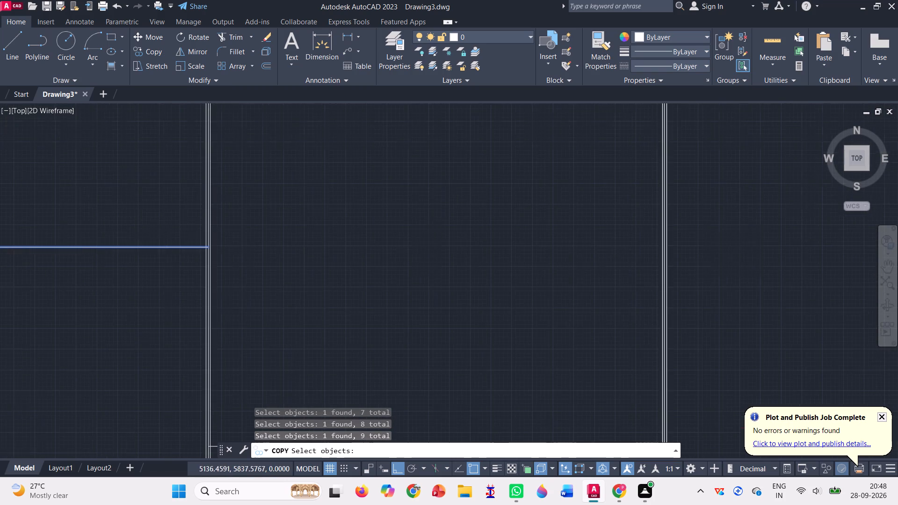
pyautogui.scroll(-1, 191, 239)
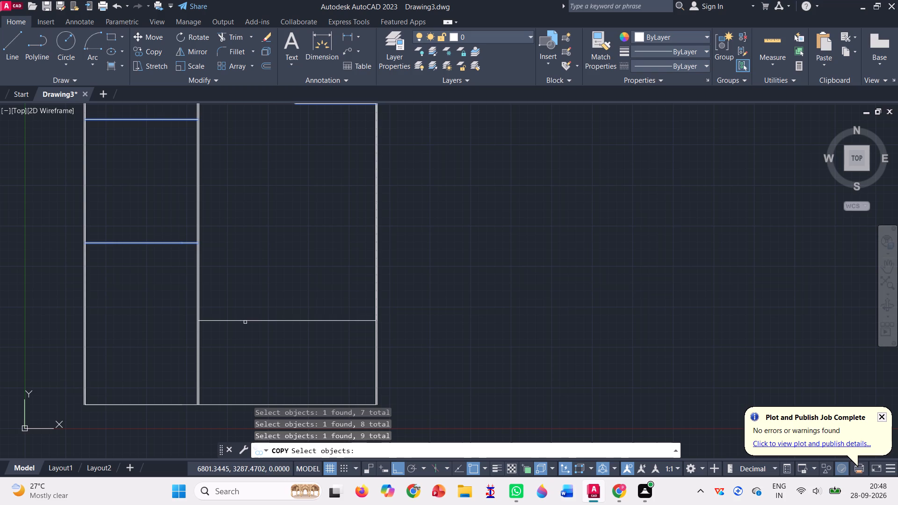
pyautogui.click(245, 322)
pyautogui.click(228, 322)
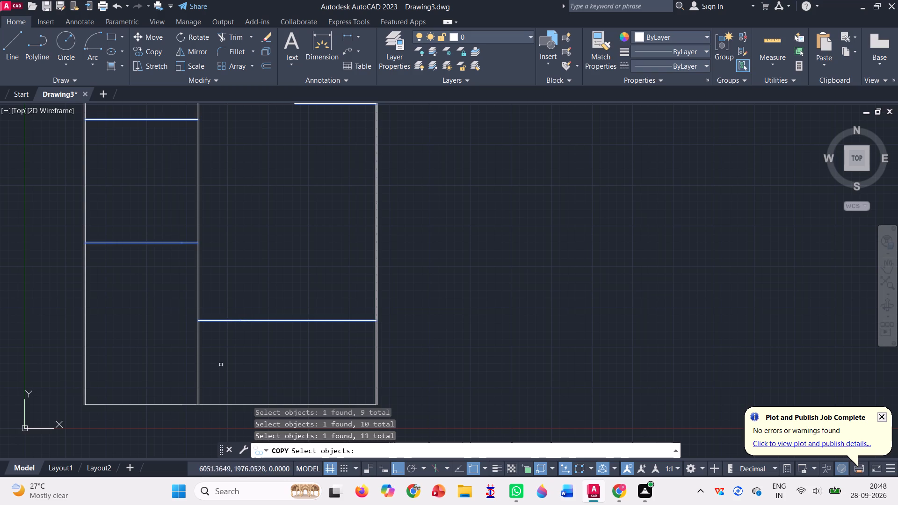
pyautogui.click(183, 405)
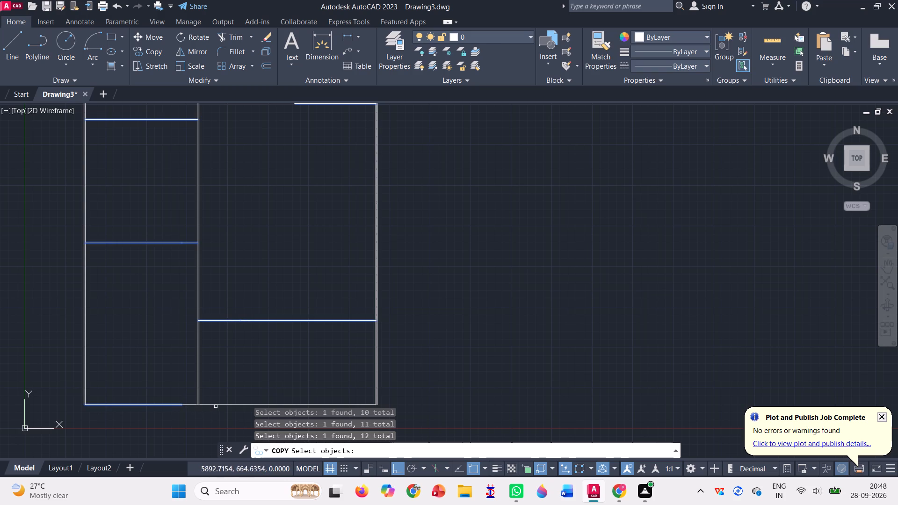
pyautogui.click(217, 406)
pyautogui.scroll(-1, 224, 339)
pyautogui.scroll(4, 206, 392)
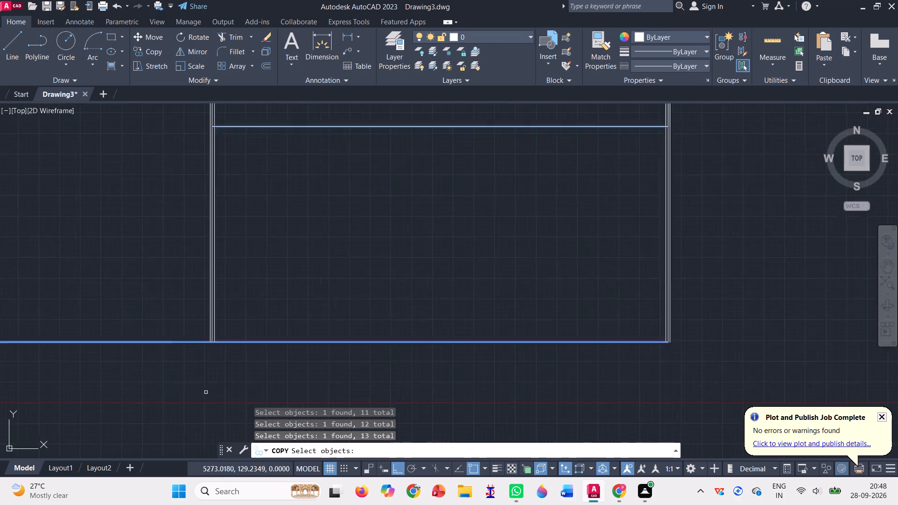
pyautogui.scroll(3, 198, 307)
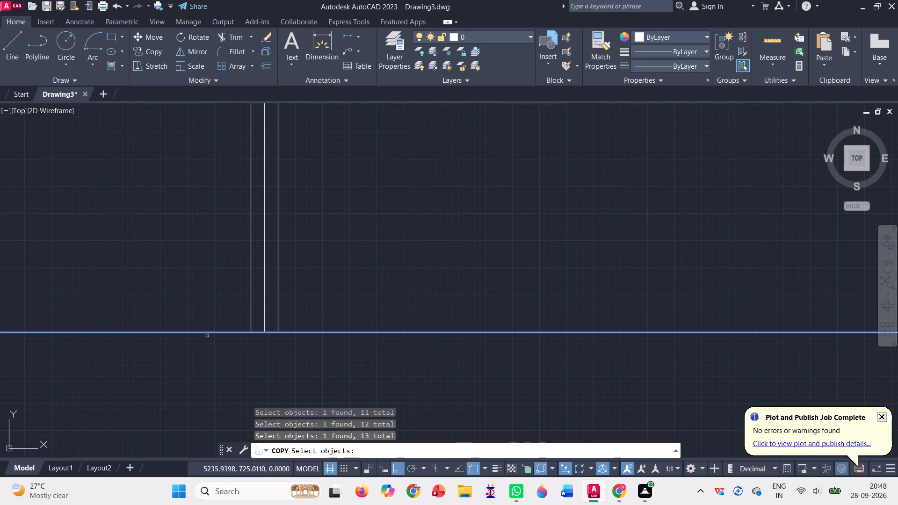
pyautogui.scroll(-8, 207, 337)
pyautogui.scroll(1, 207, 339)
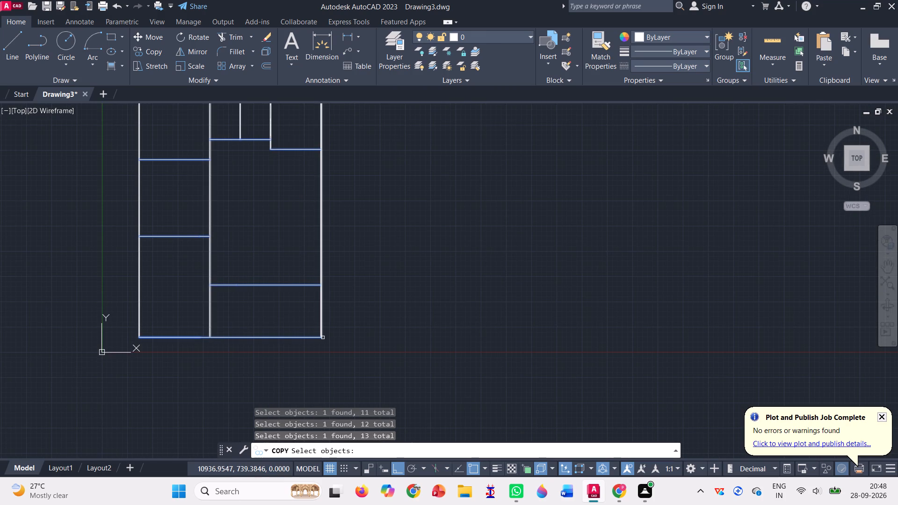
pyautogui.press('Return')
pyautogui.scroll(4, 323, 338)
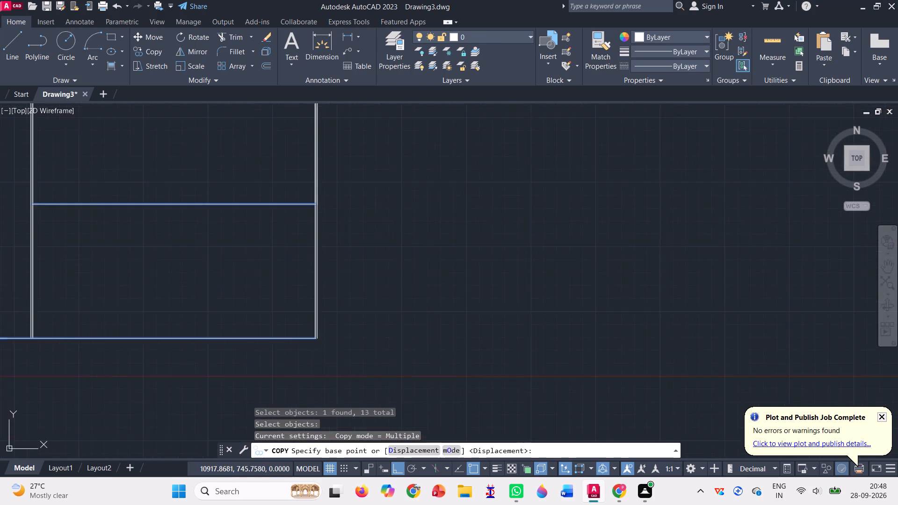
pyautogui.scroll(5, 323, 338)
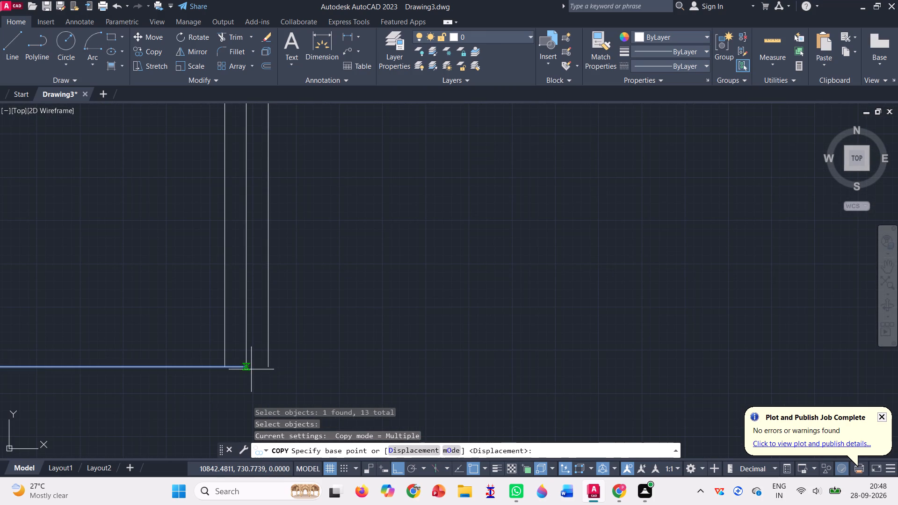
pyautogui.click(248, 368)
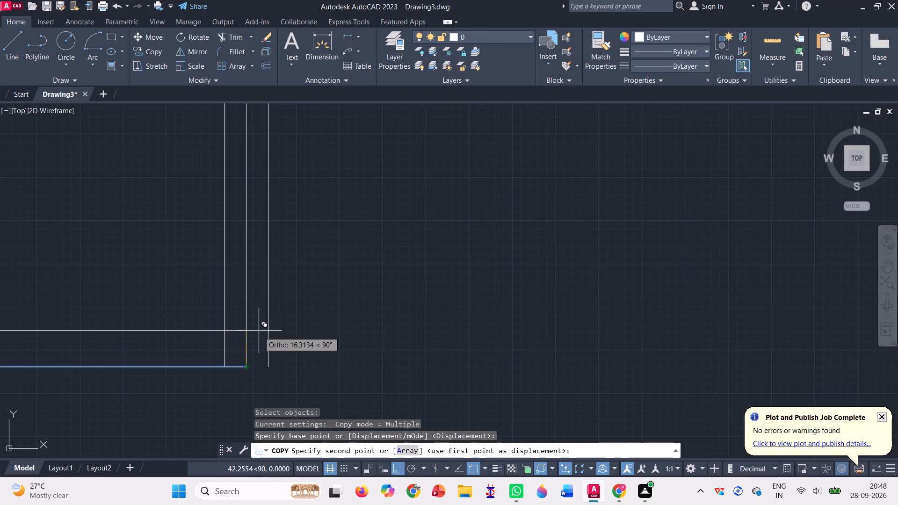
pyautogui.write('25')
pyautogui.press('Return')
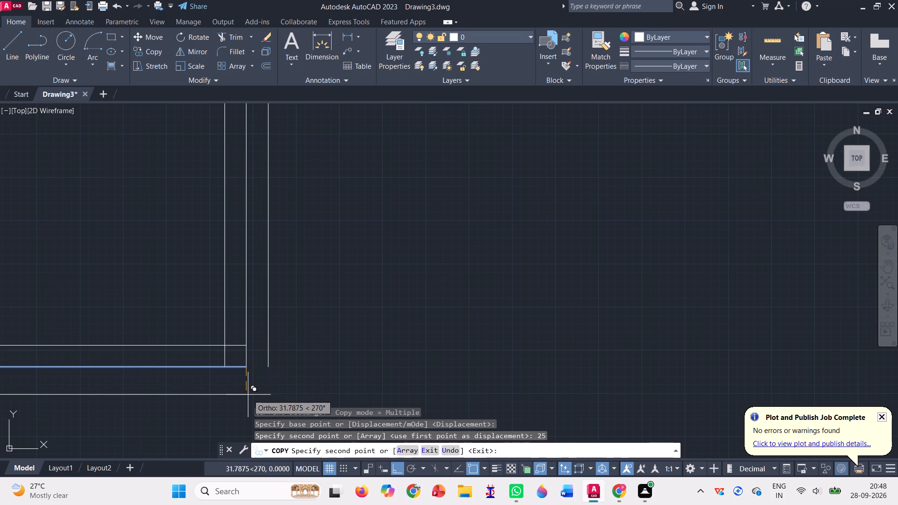
pyautogui.press('5')
pyautogui.press('BackSpace')
pyautogui.write('25')
pyautogui.press('Return')
pyautogui.press('Return')
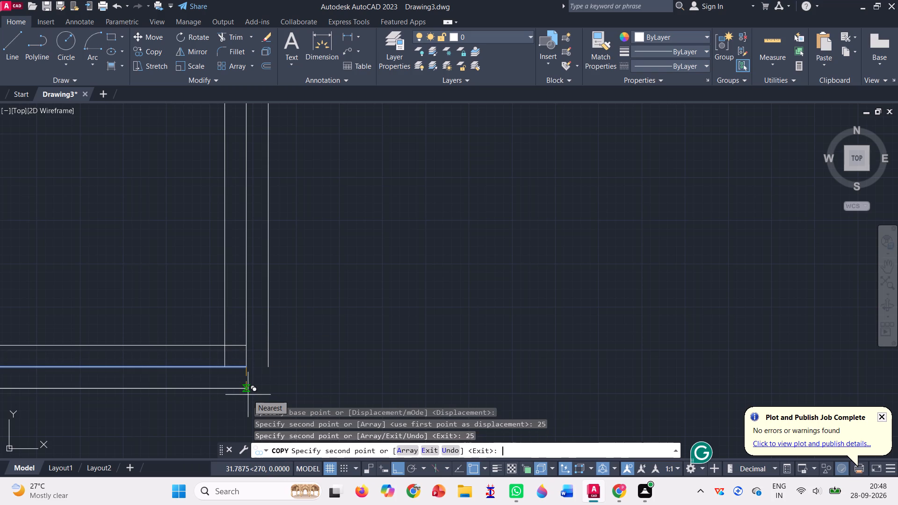
# Close the outline's lower-right outer corner with line segments 25 to the right and 25 up, joining the outermost copied lines.
pyautogui.scroll(-2, 248, 395)
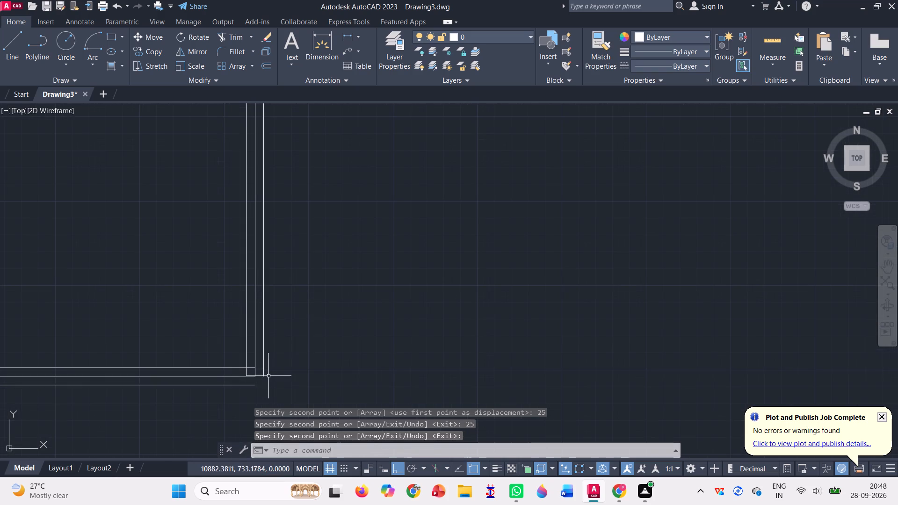
pyautogui.click(11, 42)
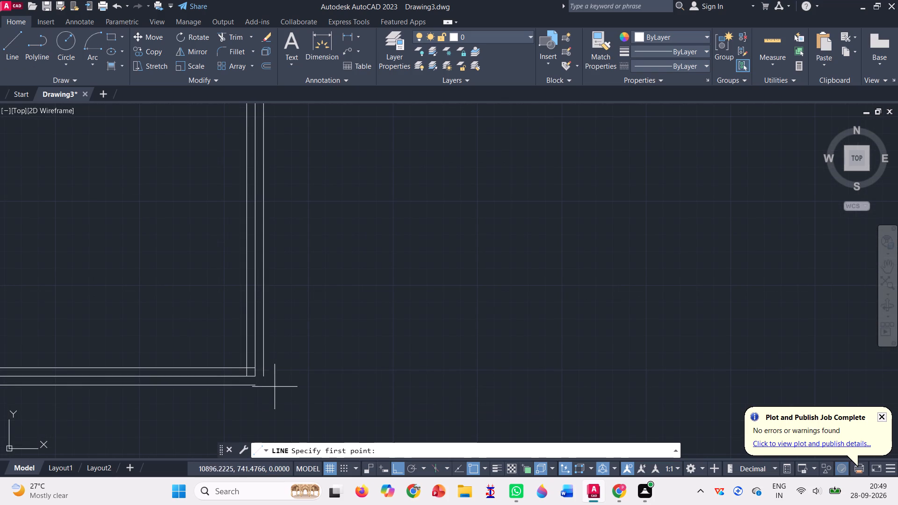
pyautogui.click(254, 383)
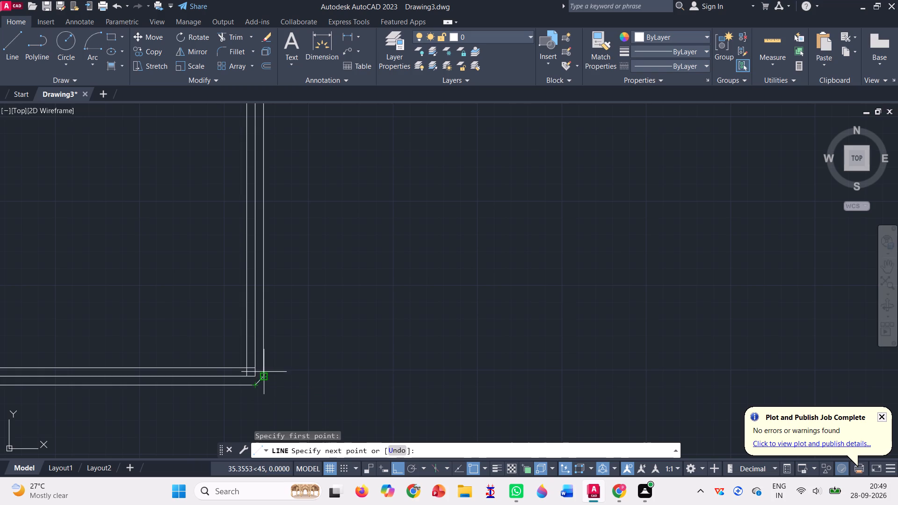
pyautogui.click(263, 385)
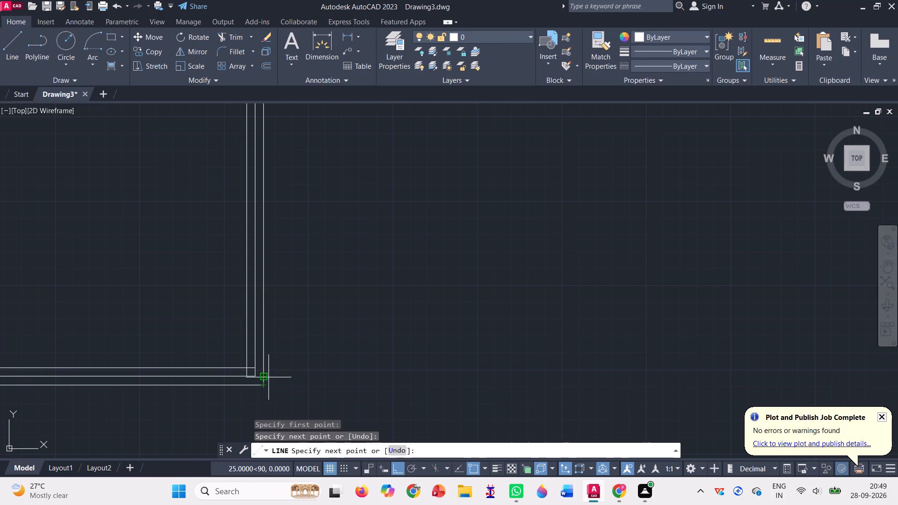
pyautogui.click(265, 374)
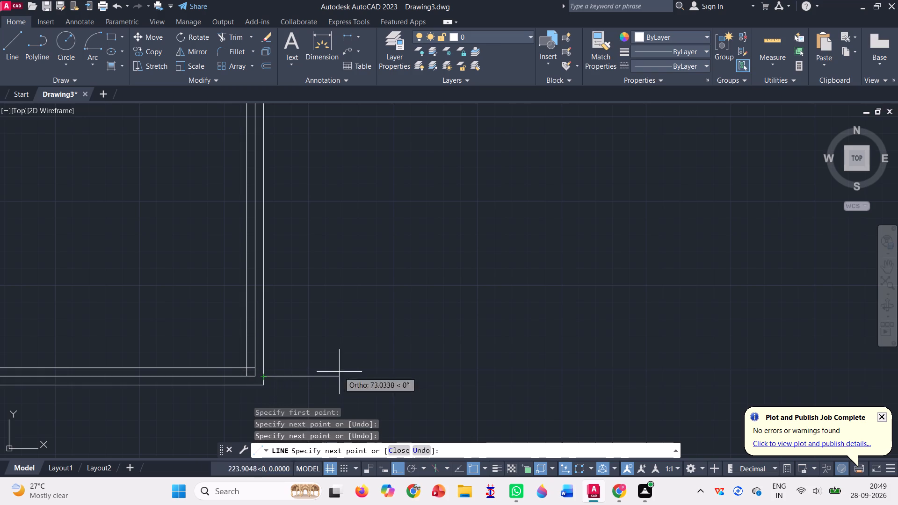
# Continue the line 9050 left to the outer left wall line, then 25 down and 25 right, closing the outline's lower-left outer corner.
pyautogui.scroll(-3, 384, 360)
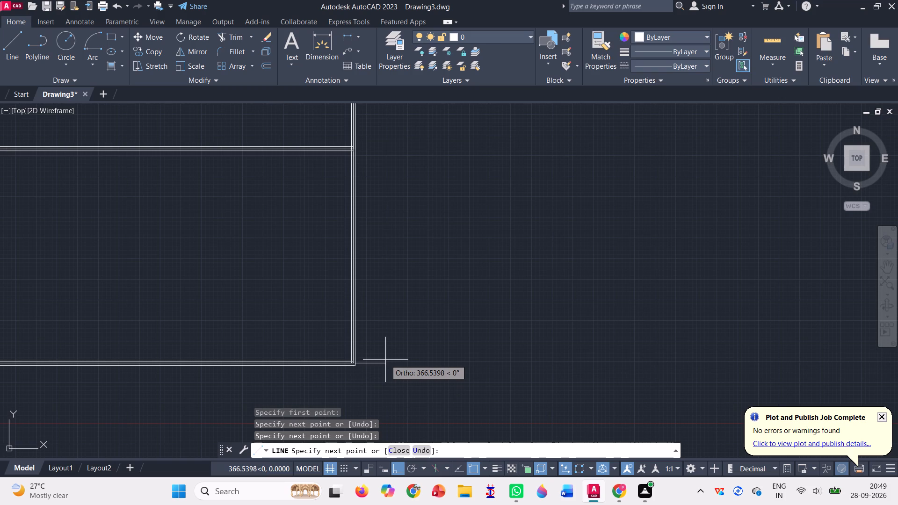
pyautogui.scroll(-1, 469, 356)
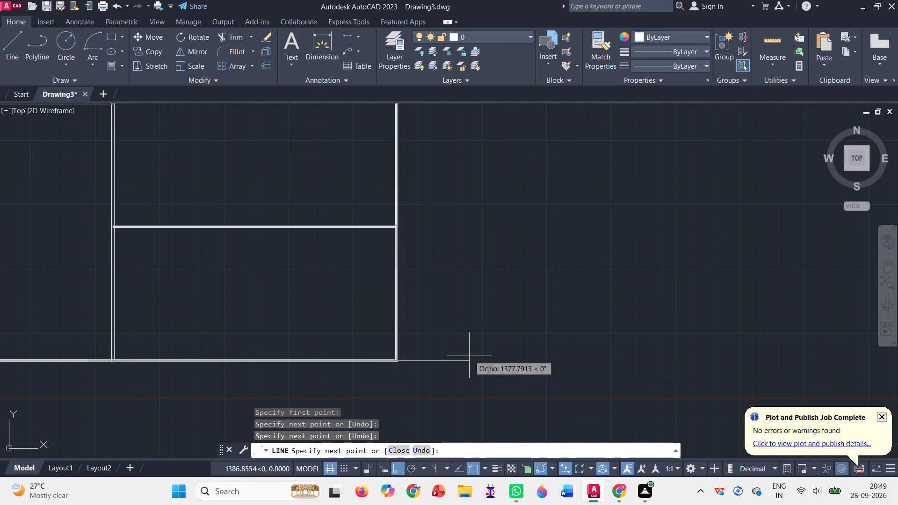
pyautogui.scroll(-1, 471, 354)
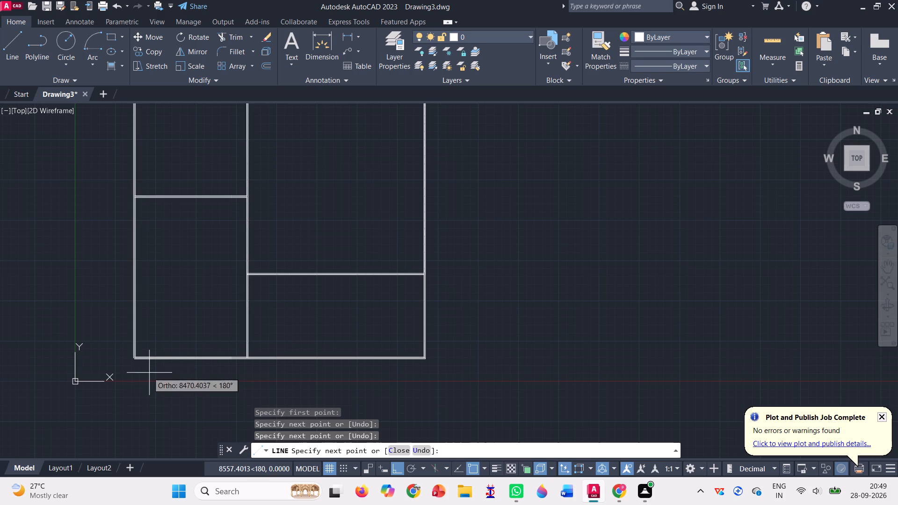
pyautogui.scroll(4, 122, 361)
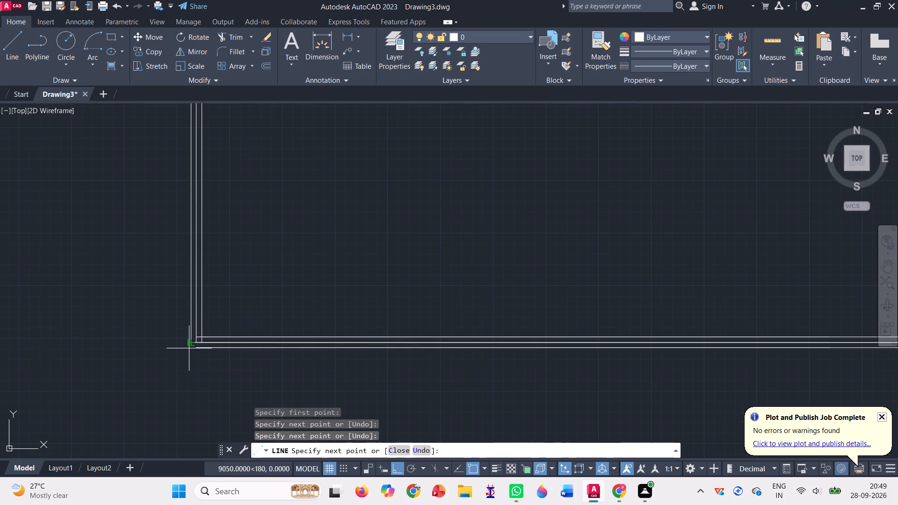
pyautogui.click(190, 344)
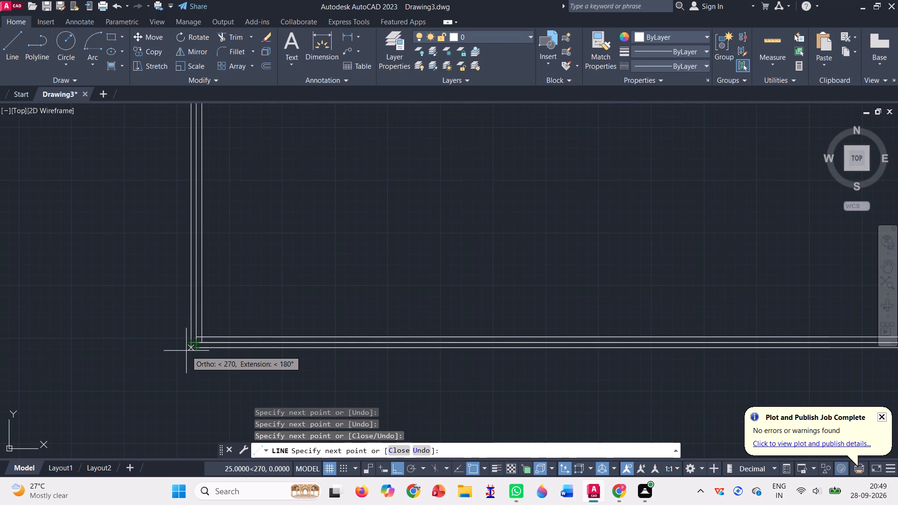
pyautogui.click(191, 348)
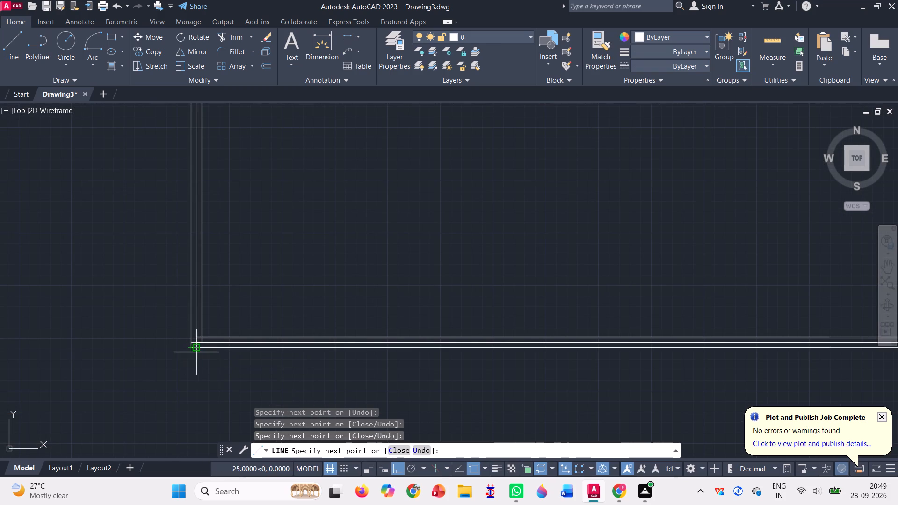
pyautogui.click(199, 348)
pyautogui.scroll(-1, 167, 382)
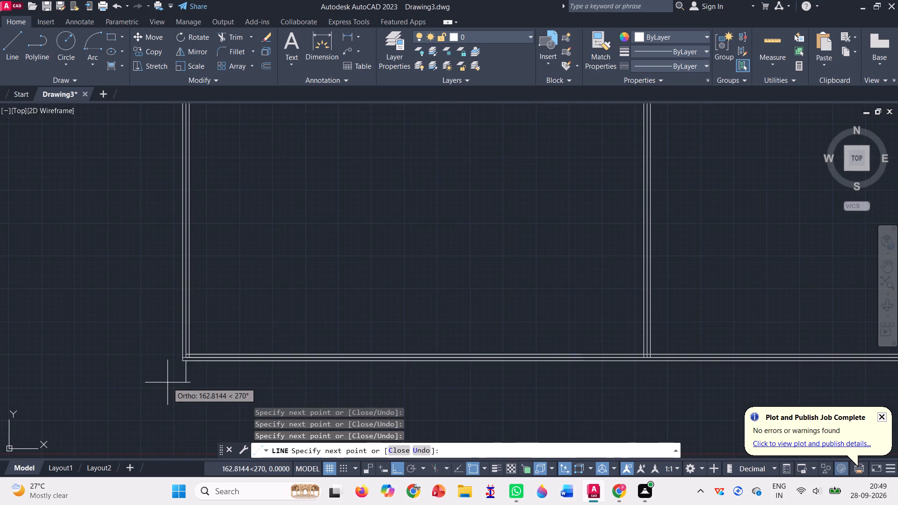
pyautogui.scroll(-4, 167, 382)
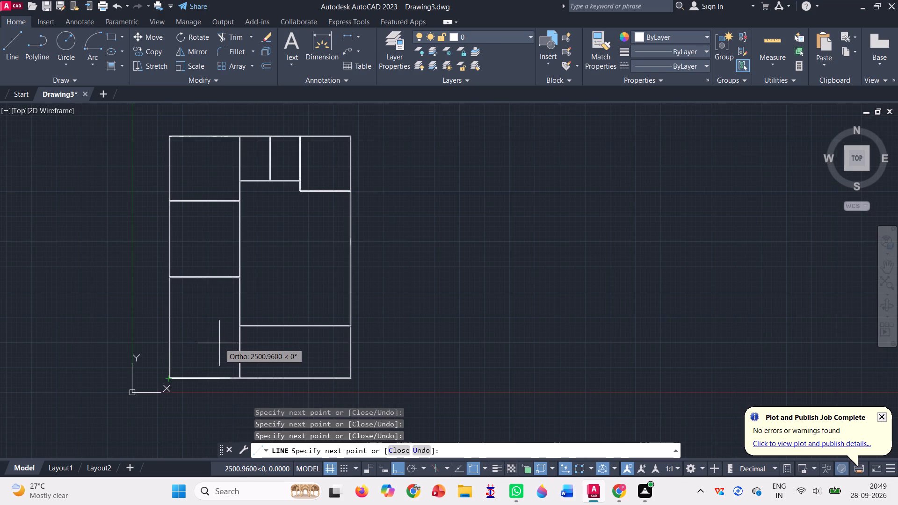
pyautogui.press('Return')
# Close the outline's upper-left outer corner with line segments 25 up and 25 right, joining the outermost copied lines.
pyautogui.press('l')
pyautogui.press('Return')
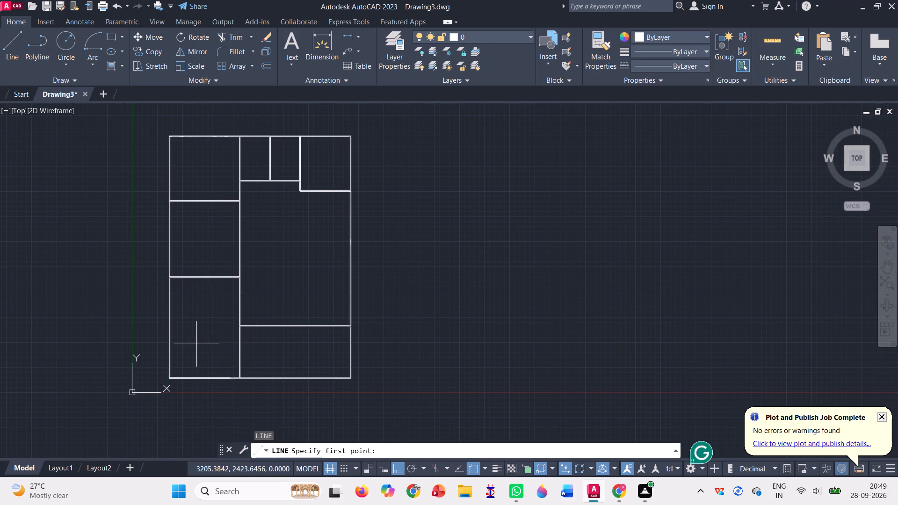
pyautogui.scroll(7, 170, 130)
pyautogui.click(168, 209)
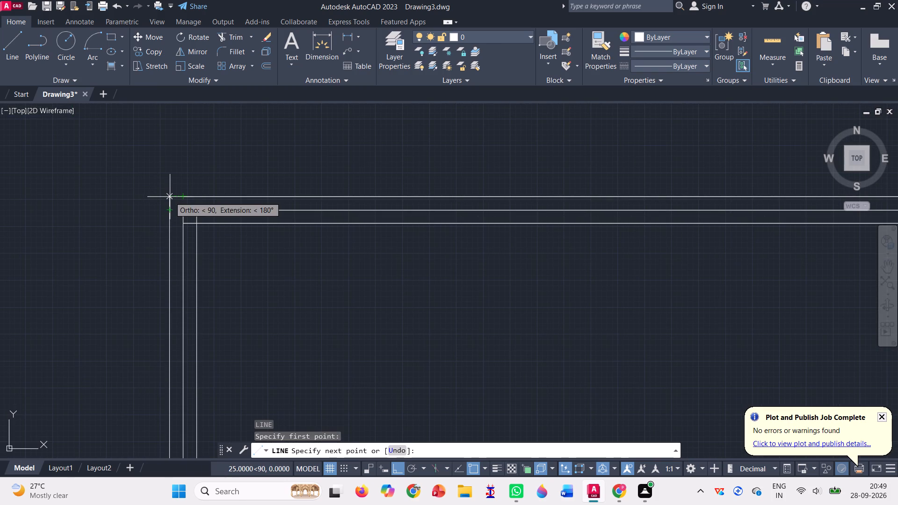
pyautogui.click(170, 197)
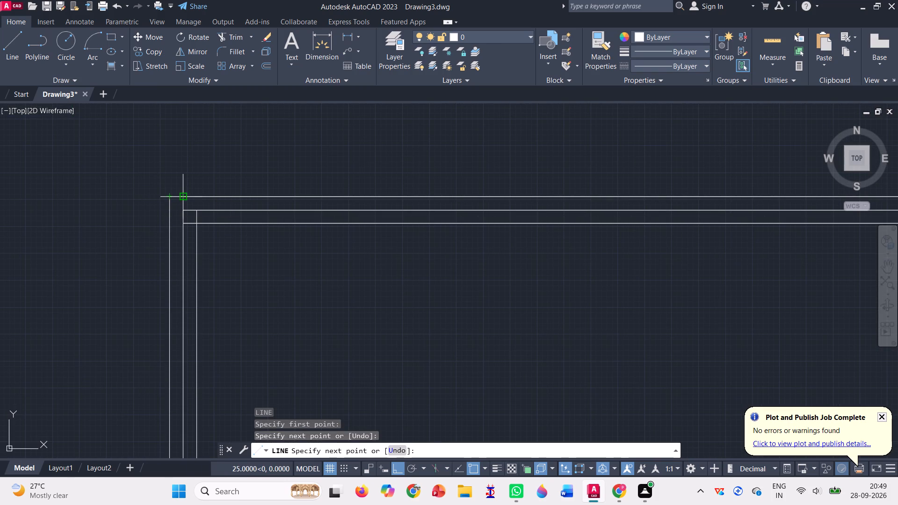
pyautogui.click(185, 199)
# Continue the line 9025 right along the top edge and 25 down, closing the outline's upper-right outer corner.
pyautogui.scroll(-6, 139, 191)
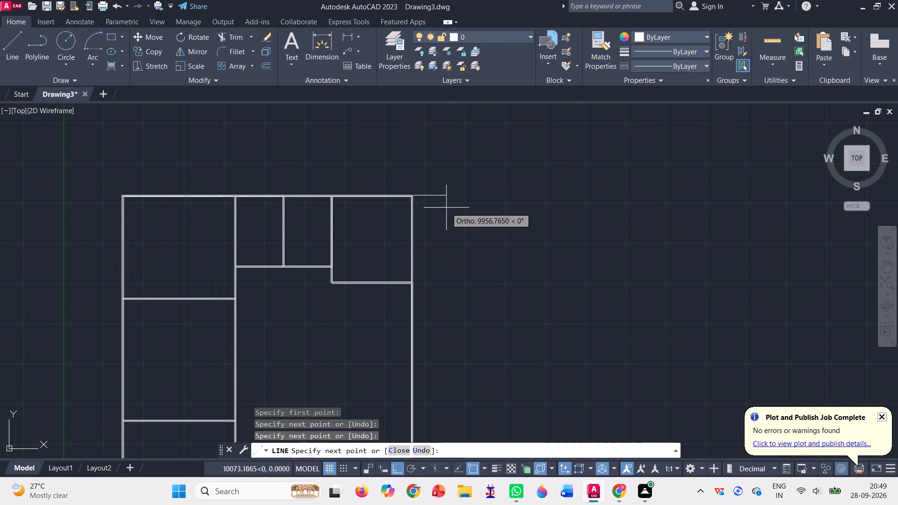
pyautogui.scroll(4, 426, 195)
pyautogui.scroll(4, 341, 192)
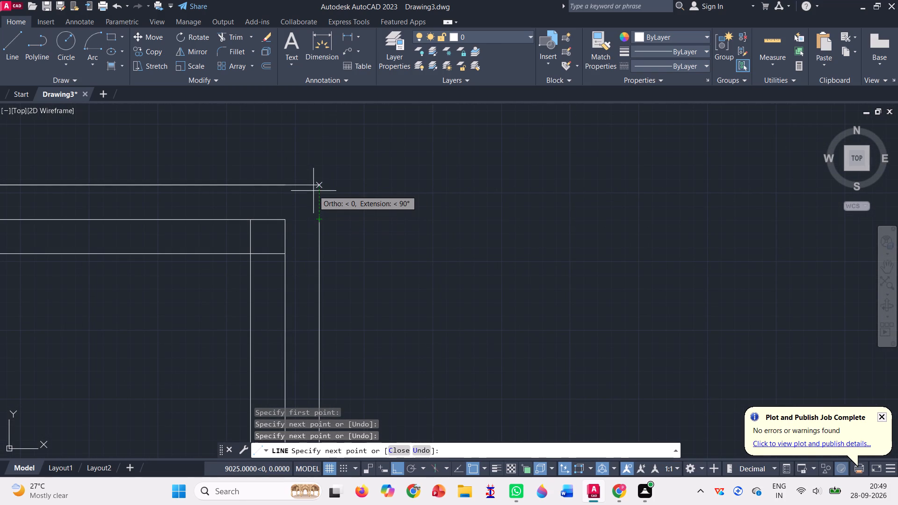
pyautogui.click(320, 185)
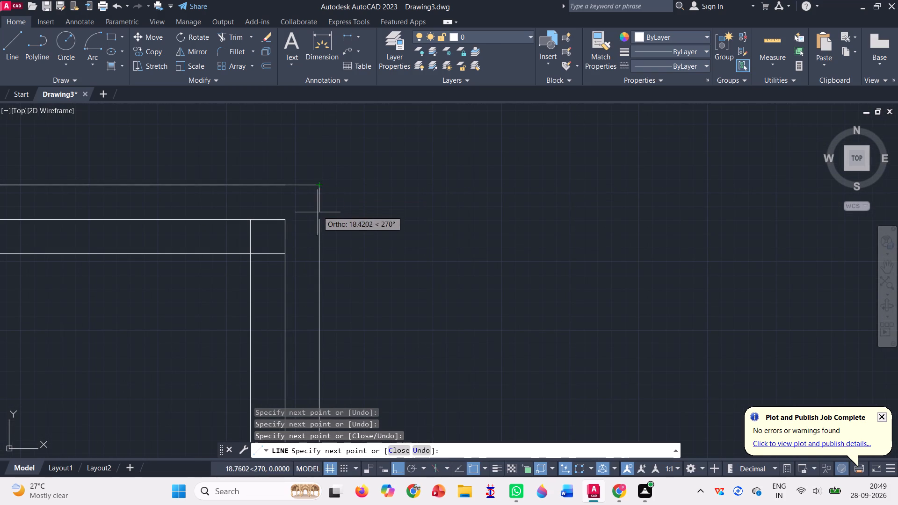
pyautogui.click(319, 216)
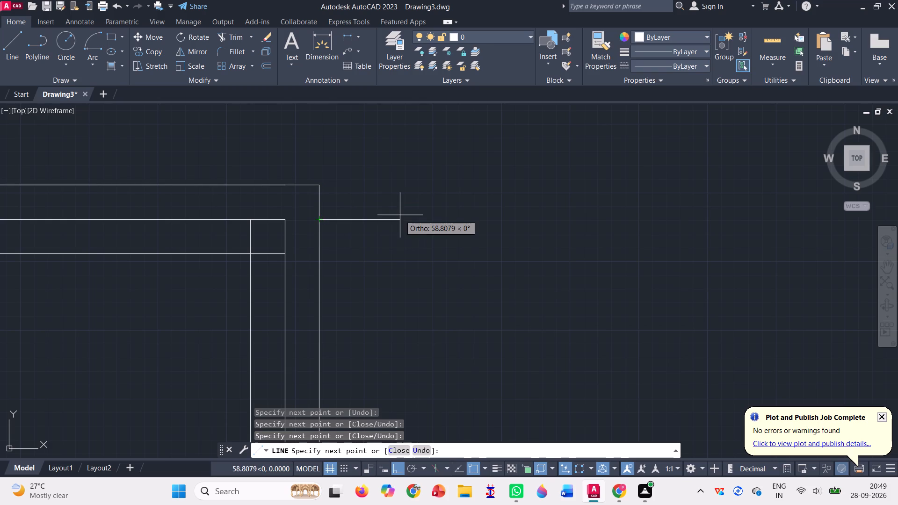
pyautogui.scroll(-7, 400, 215)
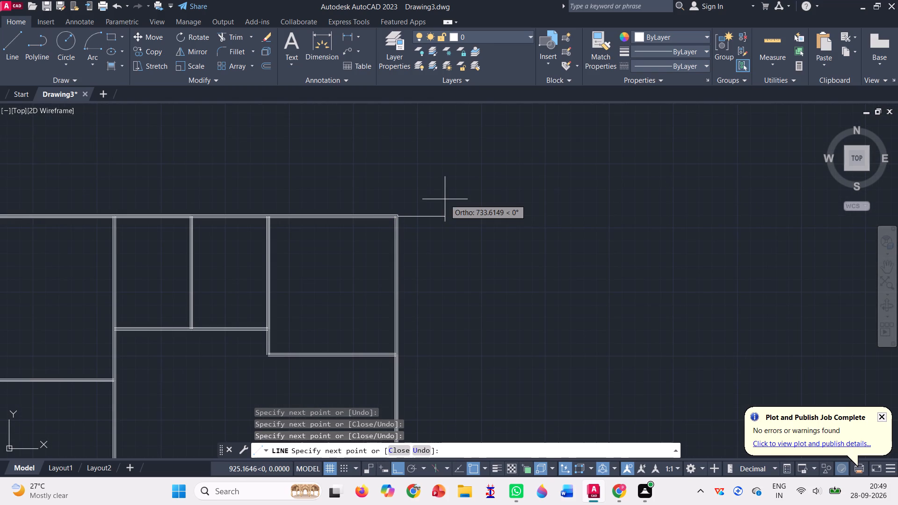
pyautogui.press('Return')
# Trim away the centre line of the top outer wall along the upper-left room.
pyautogui.scroll(-4, 444, 201)
pyautogui.scroll(2, 448, 299)
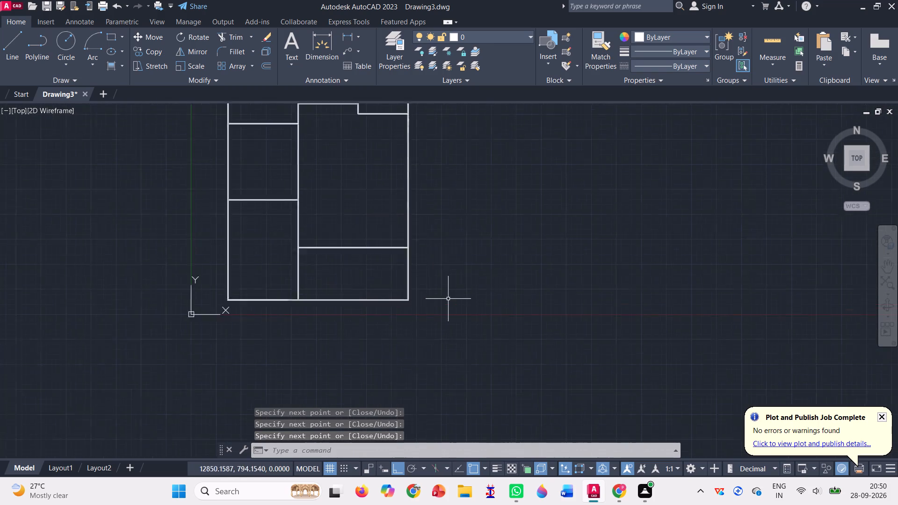
pyautogui.scroll(1, 448, 299)
pyautogui.scroll(-2, 422, 298)
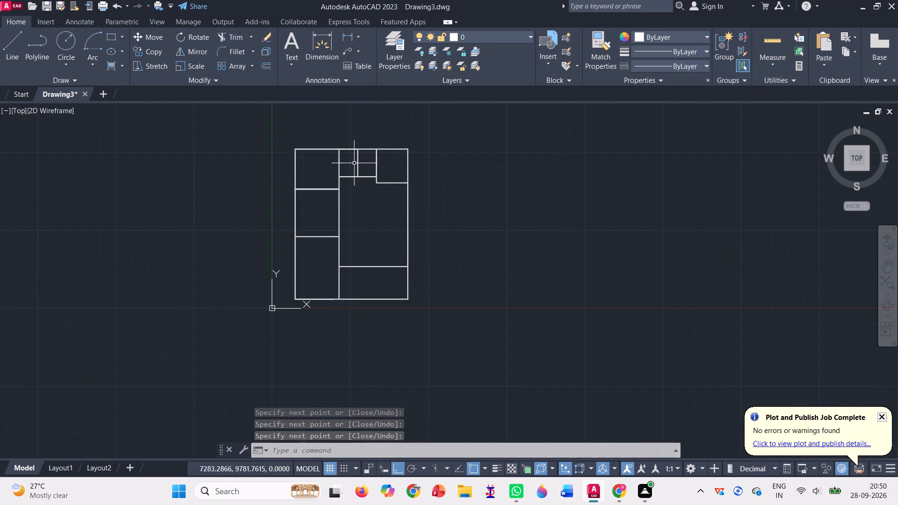
pyautogui.scroll(4, 354, 162)
pyautogui.scroll(-2, 285, 183)
pyautogui.scroll(2, 202, 136)
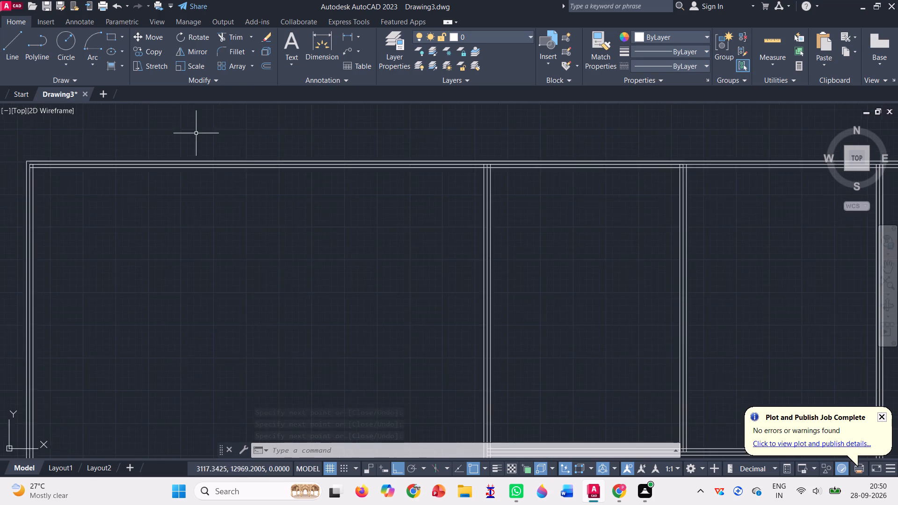
pyautogui.scroll(2, 196, 133)
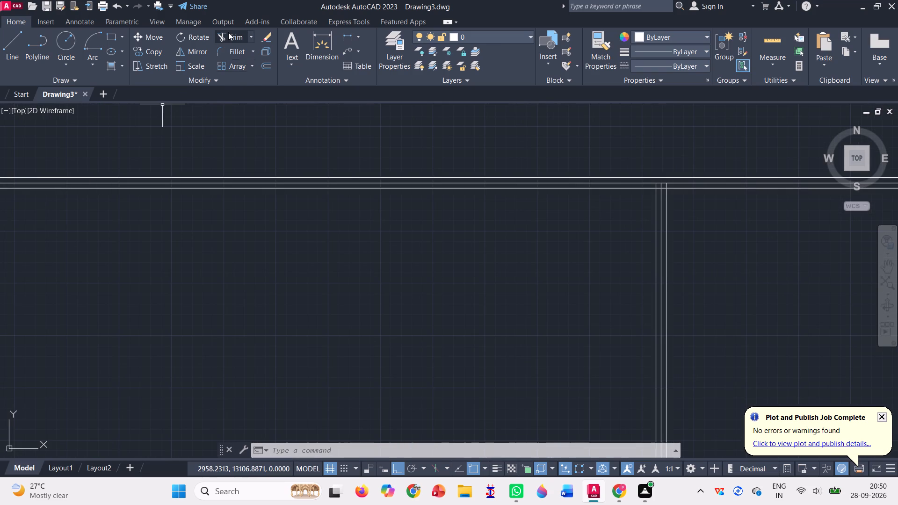
pyautogui.click(229, 32)
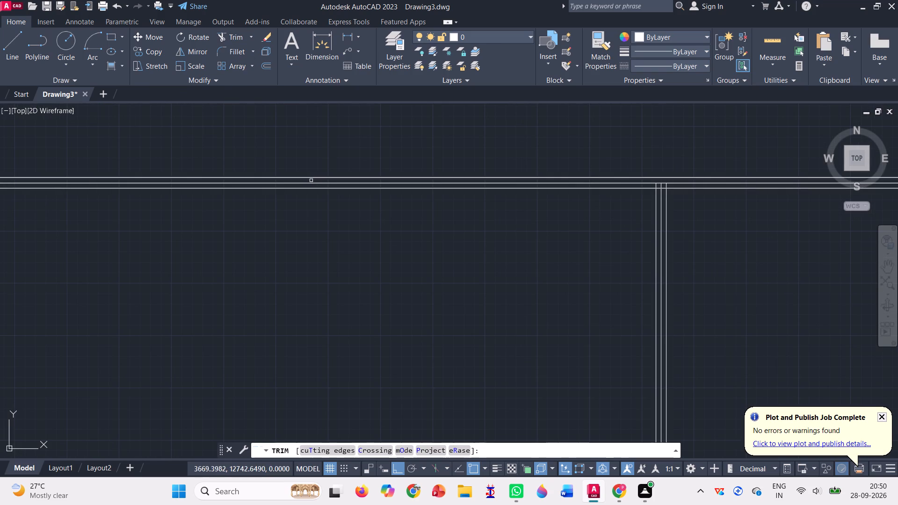
pyautogui.click(314, 182)
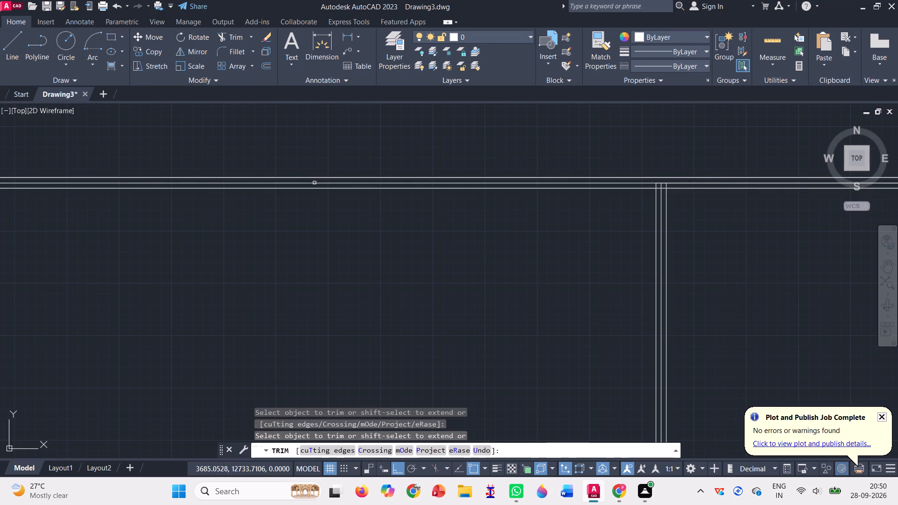
pyautogui.click(314, 183)
pyautogui.scroll(-2, 314, 183)
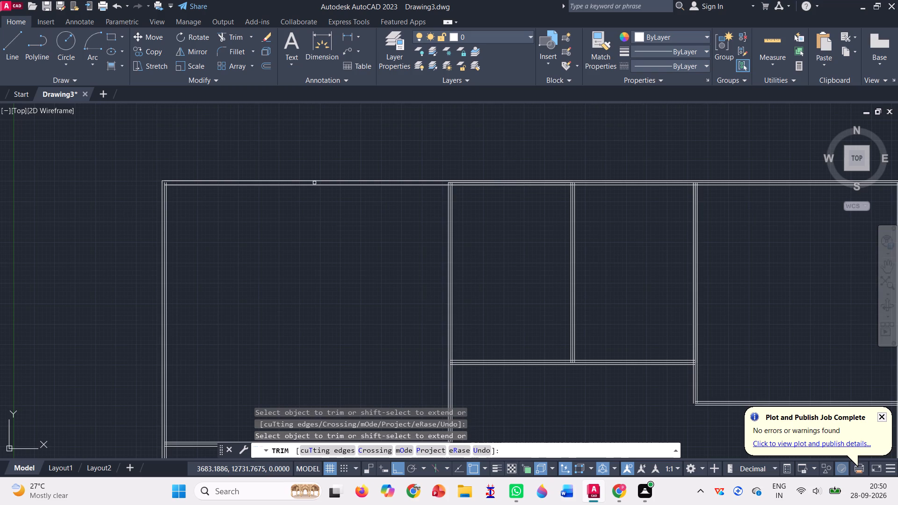
# Trim the overlapping inner line ends and the left wall's centre line at the plan's upper-left corner.
pyautogui.scroll(1, 165, 195)
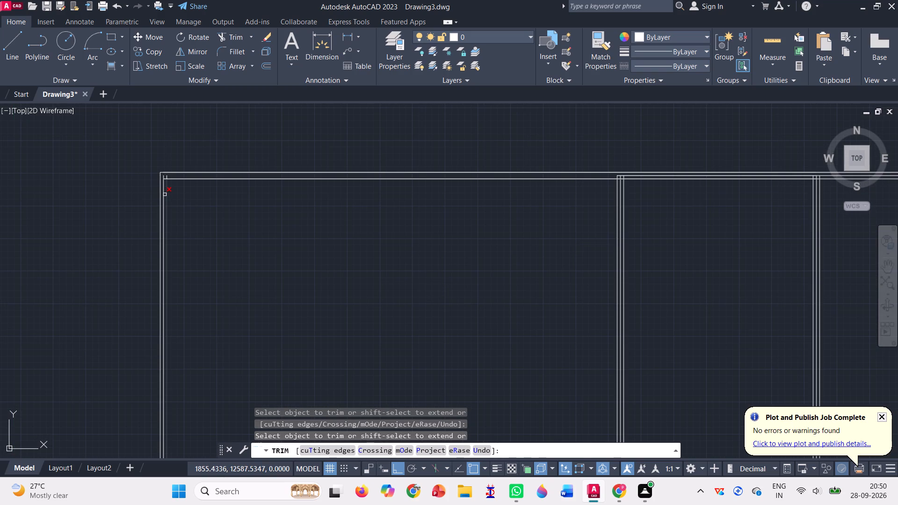
pyautogui.scroll(2, 166, 179)
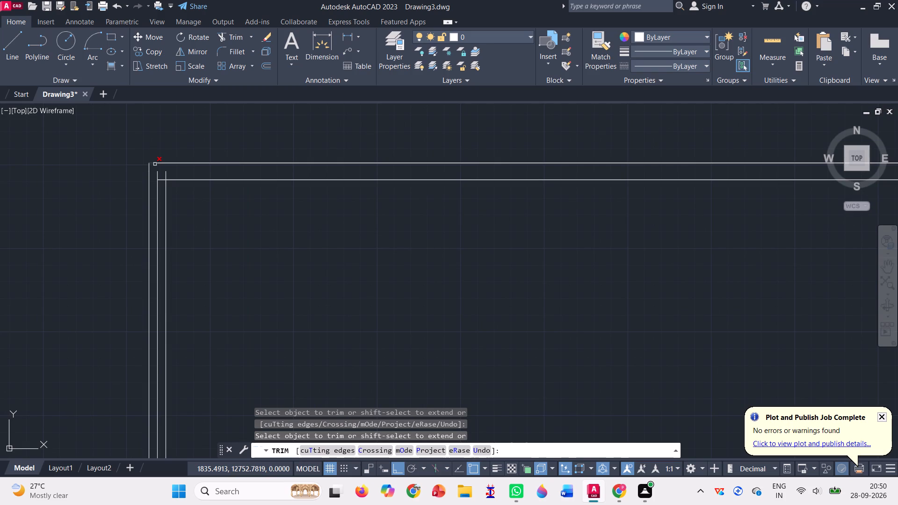
pyautogui.scroll(4, 156, 173)
pyautogui.doubleClick(233, 166)
pyautogui.moveTo(233, 166); pyautogui.dragTo(205, 186)
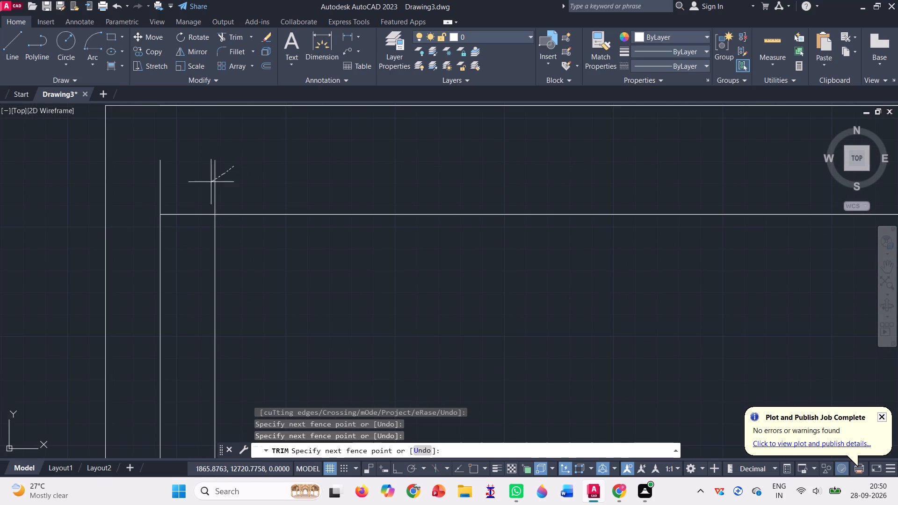
pyautogui.moveTo(205, 186); pyautogui.dragTo(158, 202)
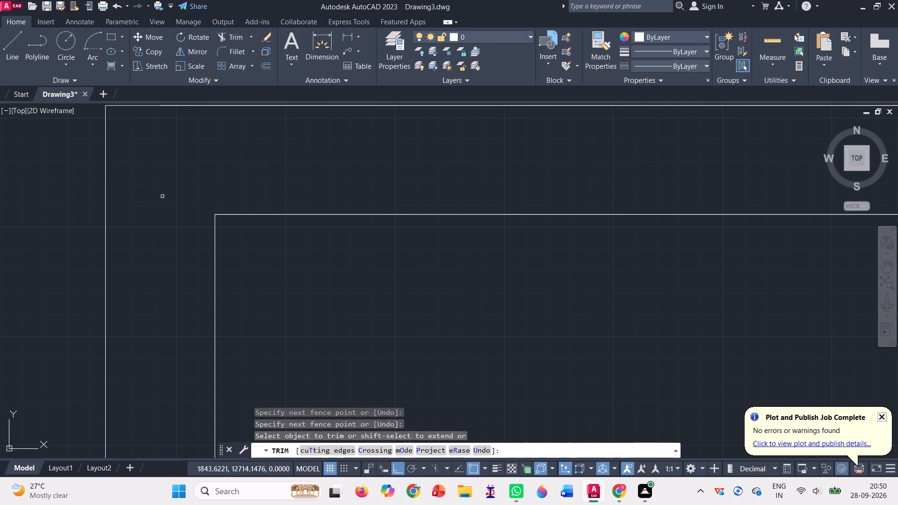
# Trim the junction of the left outer wall and the upper-left room's lower partition, removing the partition's centre line and opening the crossing.
pyautogui.scroll(-8, 163, 196)
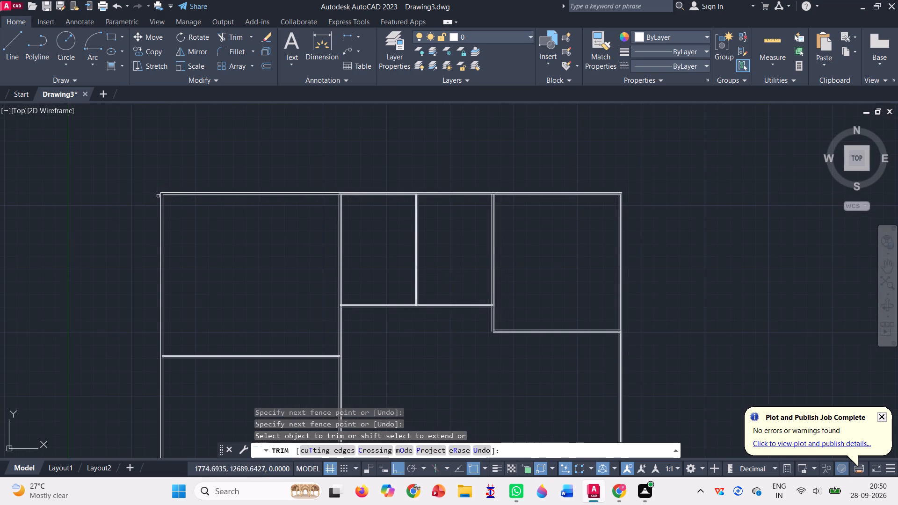
pyautogui.scroll(4, 160, 377)
pyautogui.scroll(1, 158, 245)
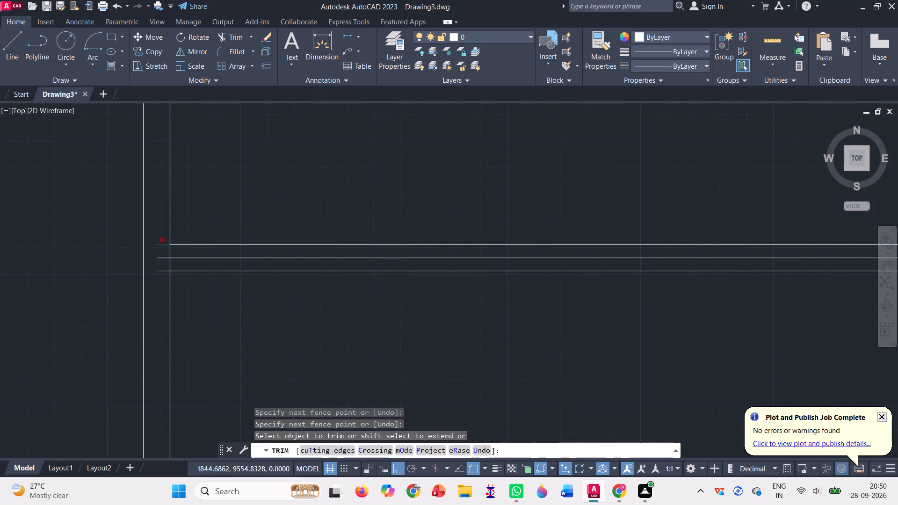
pyautogui.scroll(2, 158, 245)
pyautogui.moveTo(162, 210); pyautogui.dragTo(204, 262)
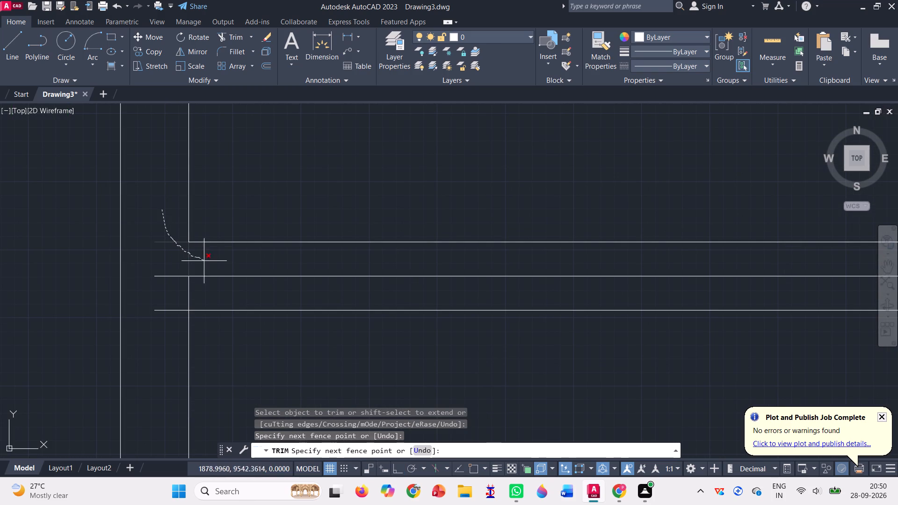
pyautogui.moveTo(204, 262); pyautogui.dragTo(160, 268)
# Trim the junction of the left outer wall and the next partition down, removing its centre line, the overlapping ends and the crossing segments.
pyautogui.scroll(-6, 160, 268)
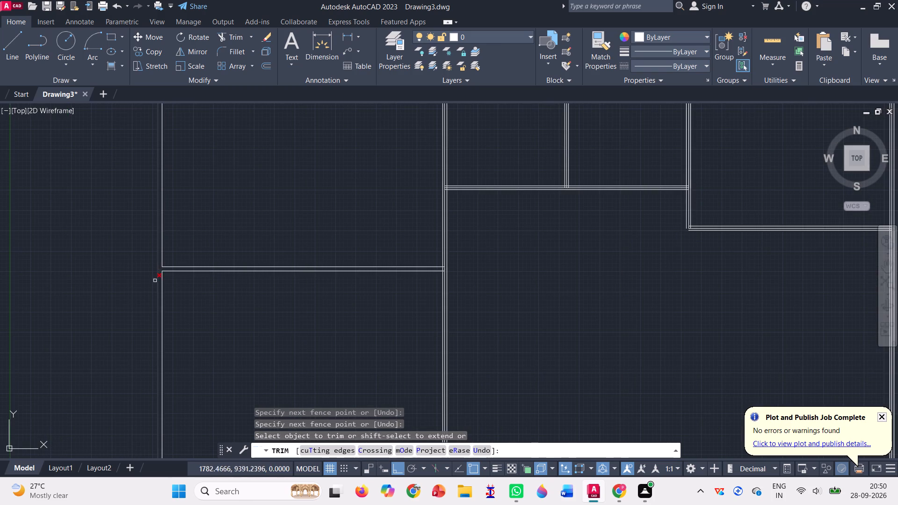
pyautogui.scroll(-4, 121, 280)
pyautogui.scroll(2, 113, 394)
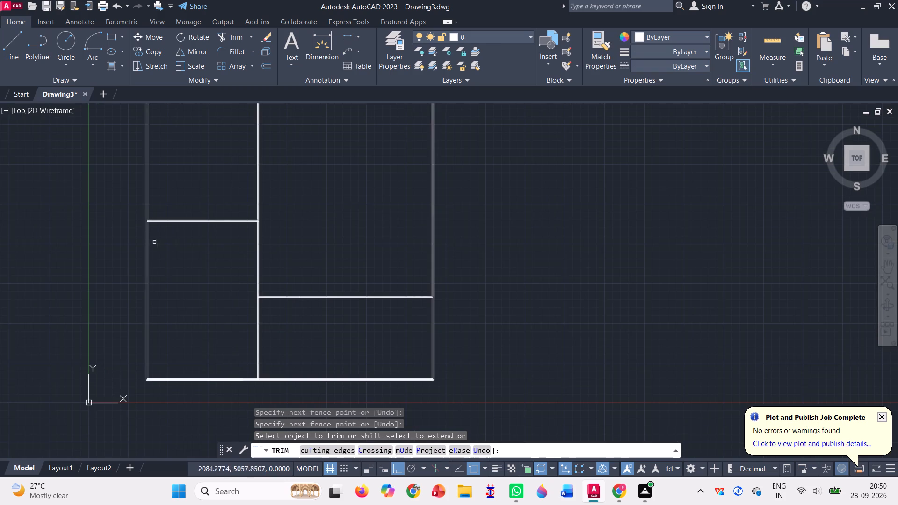
pyautogui.scroll(5, 139, 220)
pyautogui.scroll(4, 209, 215)
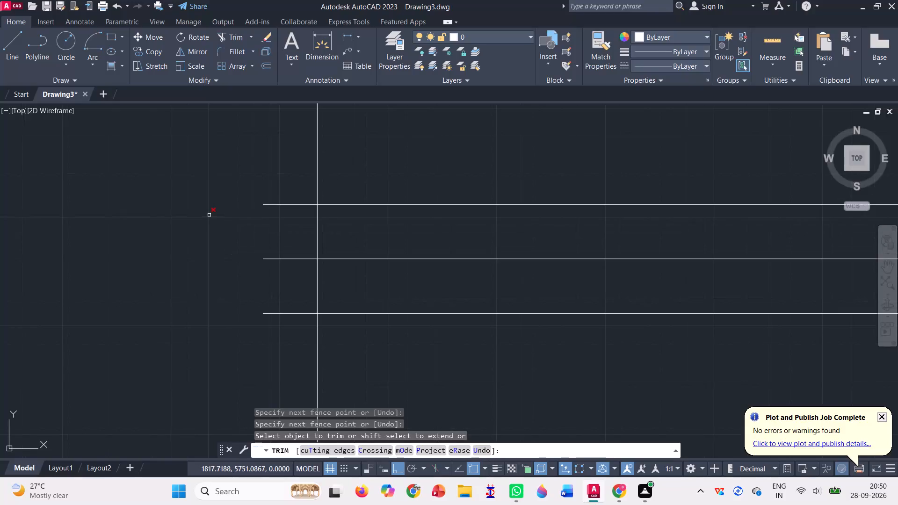
pyautogui.moveTo(268, 180); pyautogui.dragTo(333, 271)
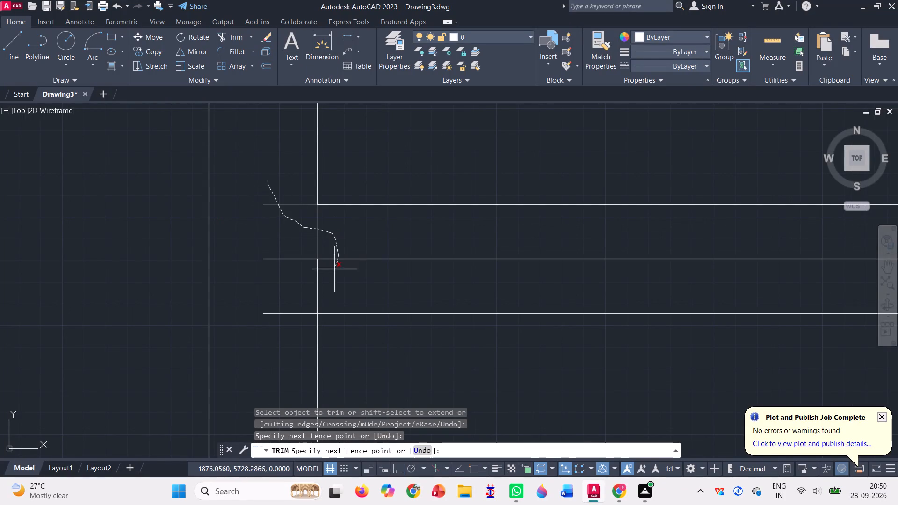
pyautogui.moveTo(333, 271); pyautogui.dragTo(285, 332)
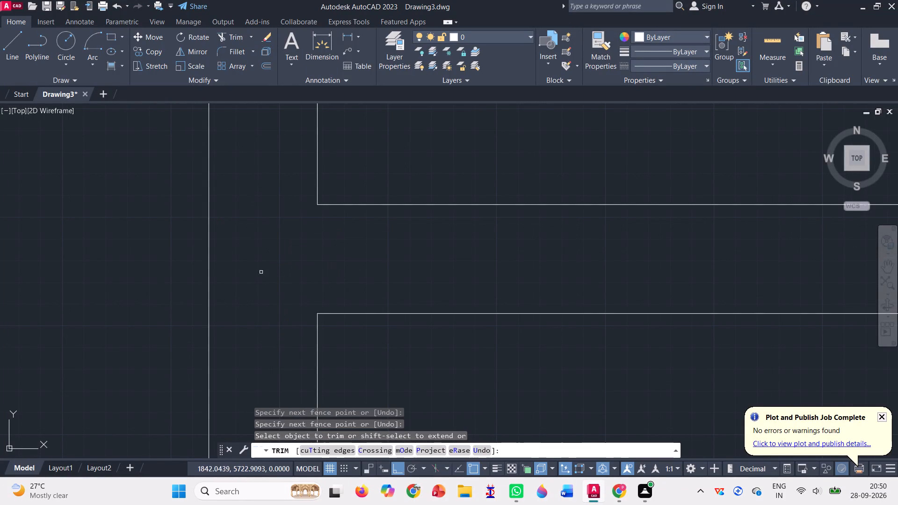
# Trim the plan's lower-left corner, removing the bottom wall's centre line and the overlapping inner line ends.
pyautogui.scroll(-4, 261, 268)
pyautogui.scroll(-3, 187, 247)
pyautogui.scroll(-2, 149, 260)
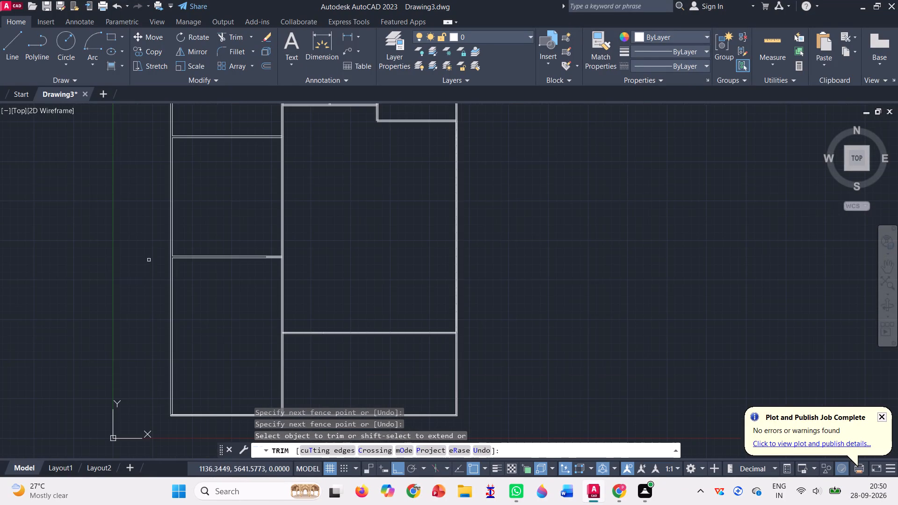
pyautogui.scroll(4, 166, 426)
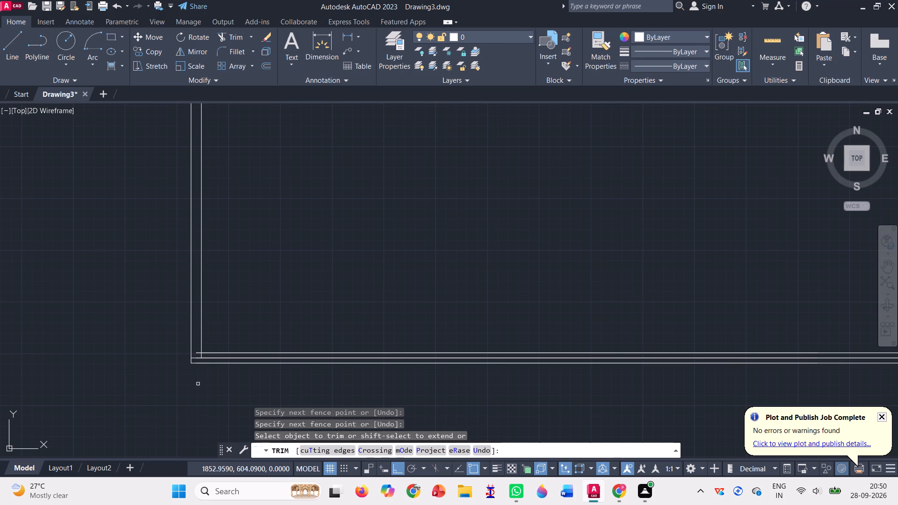
pyautogui.scroll(2, 198, 384)
pyautogui.scroll(1, 185, 333)
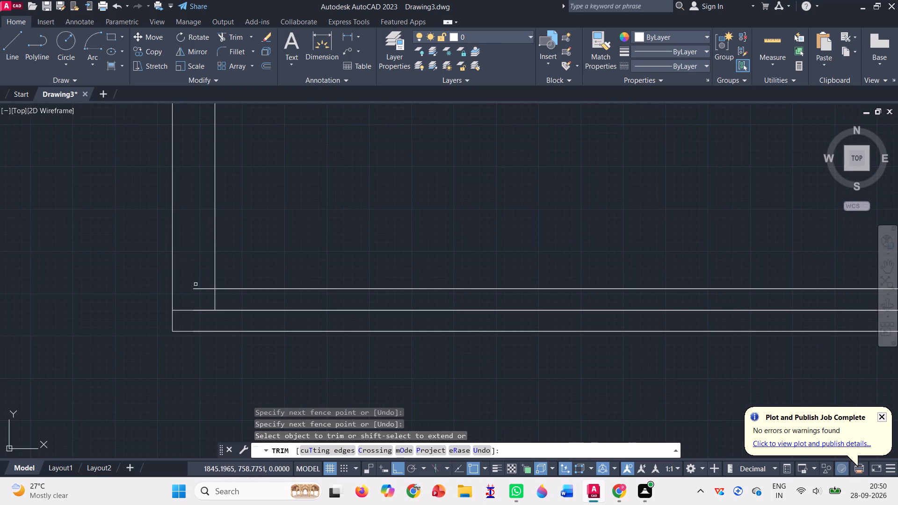
pyautogui.moveTo(196, 272); pyautogui.dragTo(220, 313)
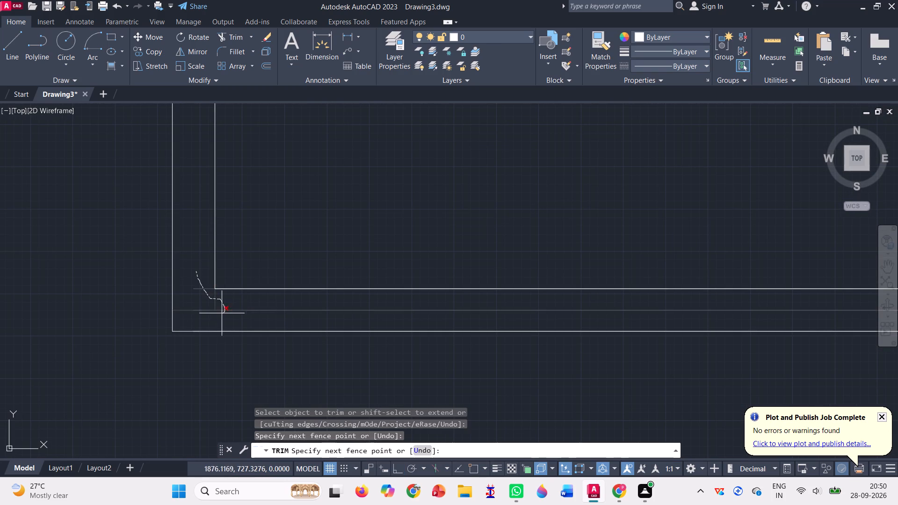
pyautogui.moveTo(220, 313); pyautogui.dragTo(216, 315)
# Trim the junction of the bottom outer wall and the central vertical wall, removing its centre line, the overlapping ends and the crossing segment.
pyautogui.scroll(-4, 138, 287)
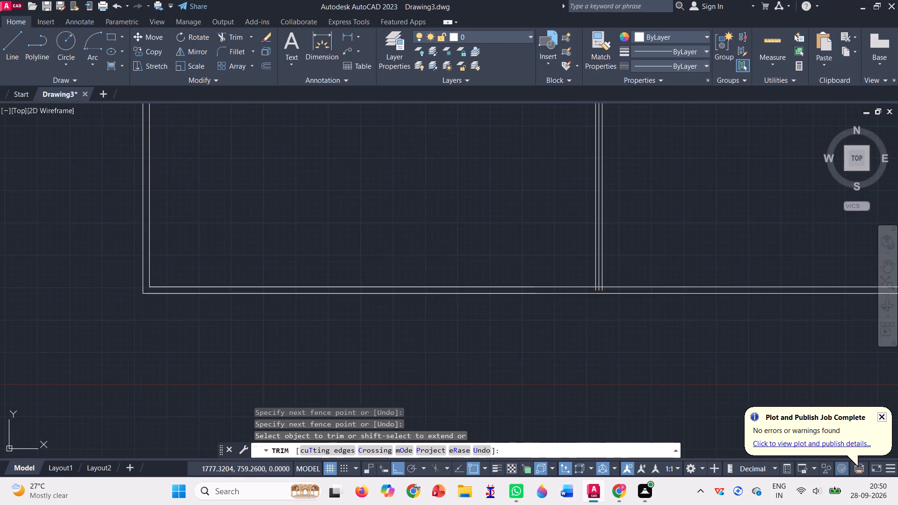
pyautogui.scroll(-3, 125, 295)
pyautogui.scroll(4, 250, 287)
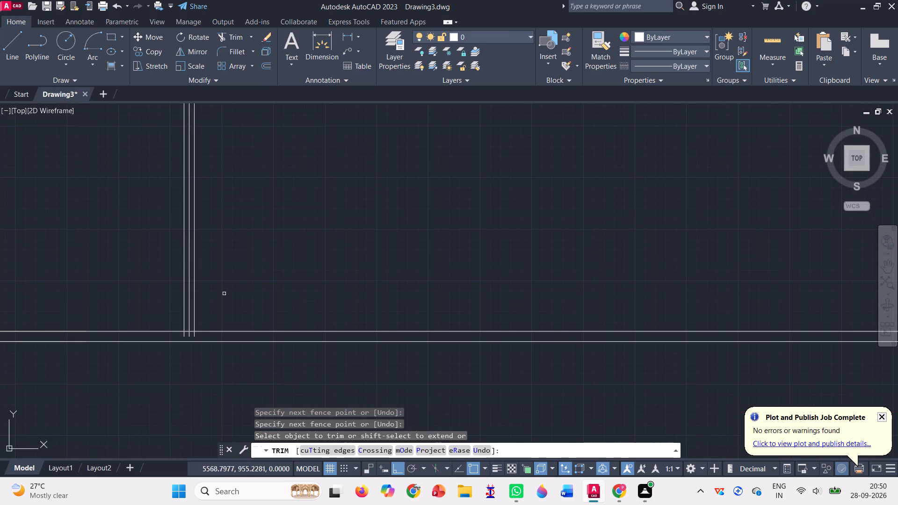
pyautogui.scroll(4, 189, 332)
pyautogui.moveTo(135, 350); pyautogui.dragTo(162, 345)
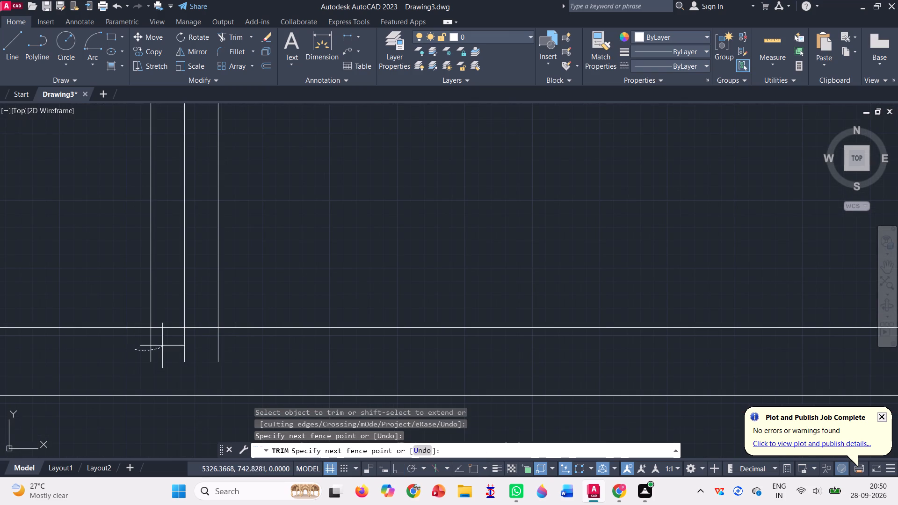
pyautogui.moveTo(162, 345); pyautogui.dragTo(230, 347)
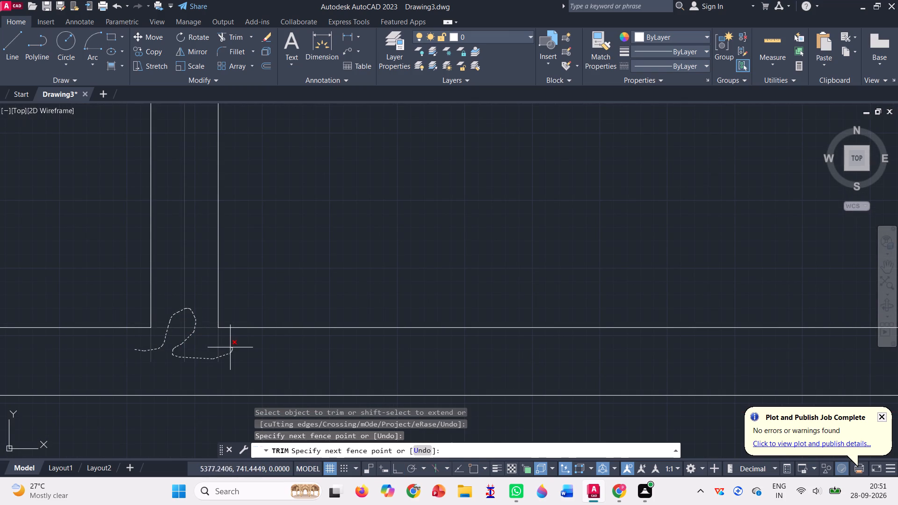
# Trim the overlapping inner line ends and leftover centre lines at the plan's lower-right corner.
pyautogui.scroll(-4, 199, 361)
pyautogui.scroll(-4, 156, 374)
pyautogui.scroll(4, 304, 365)
pyautogui.scroll(1, 455, 410)
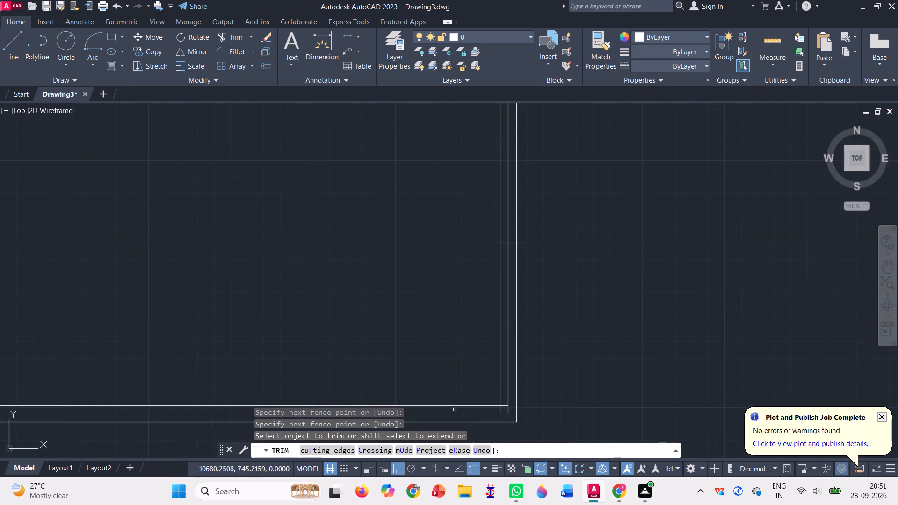
pyautogui.scroll(1, 468, 413)
pyautogui.scroll(2, 520, 427)
pyautogui.moveTo(501, 387); pyautogui.dragTo(553, 380)
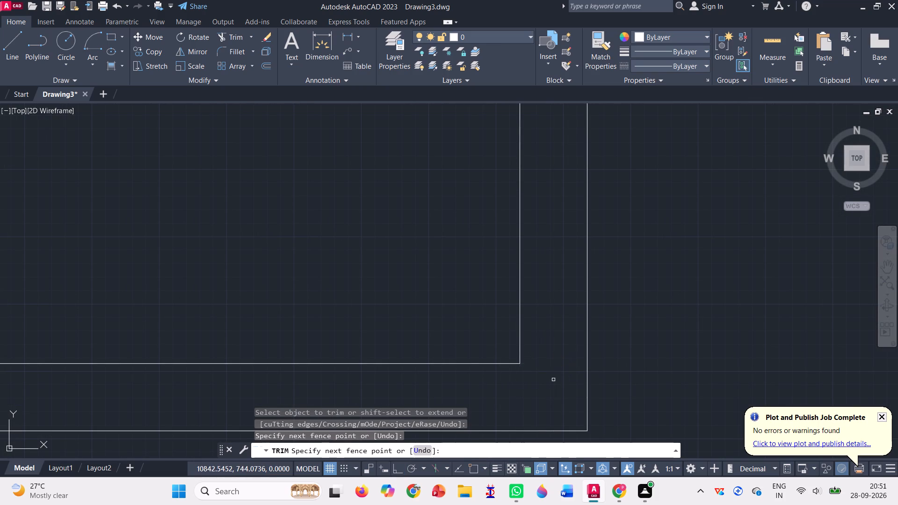
# Trim the junction of the right outer wall and the lower-right room's upper partition, removing centre lines, overlapping ends and the crossing segment.
pyautogui.scroll(-4, 553, 380)
pyautogui.scroll(-3, 602, 374)
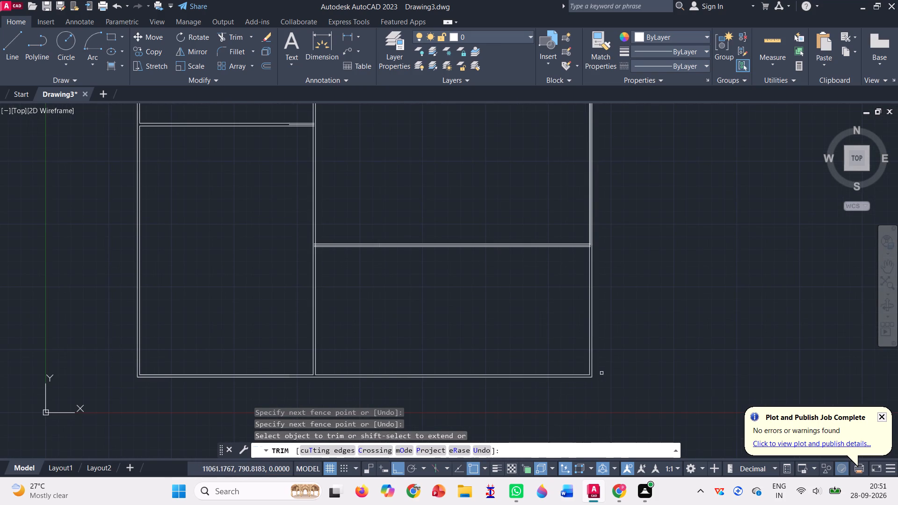
pyautogui.scroll(2, 593, 231)
pyautogui.scroll(2, 574, 280)
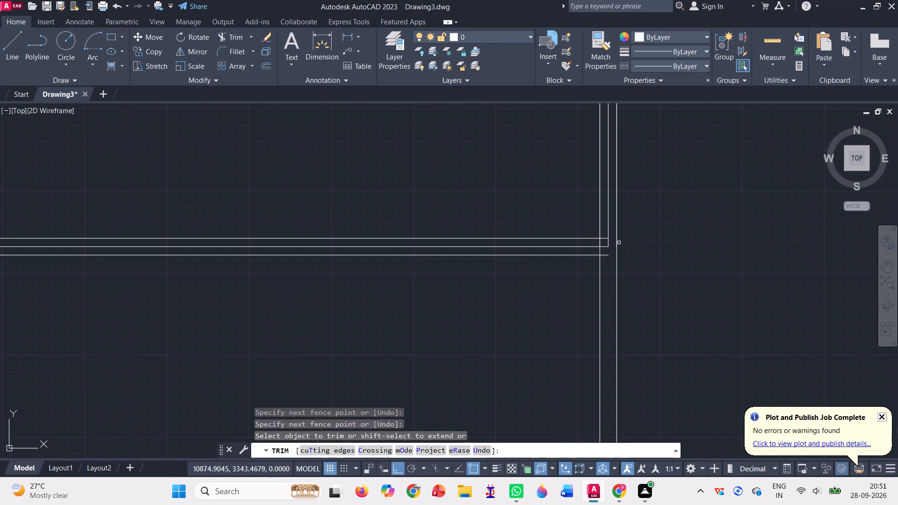
pyautogui.scroll(5, 607, 227)
pyautogui.scroll(-3, 607, 230)
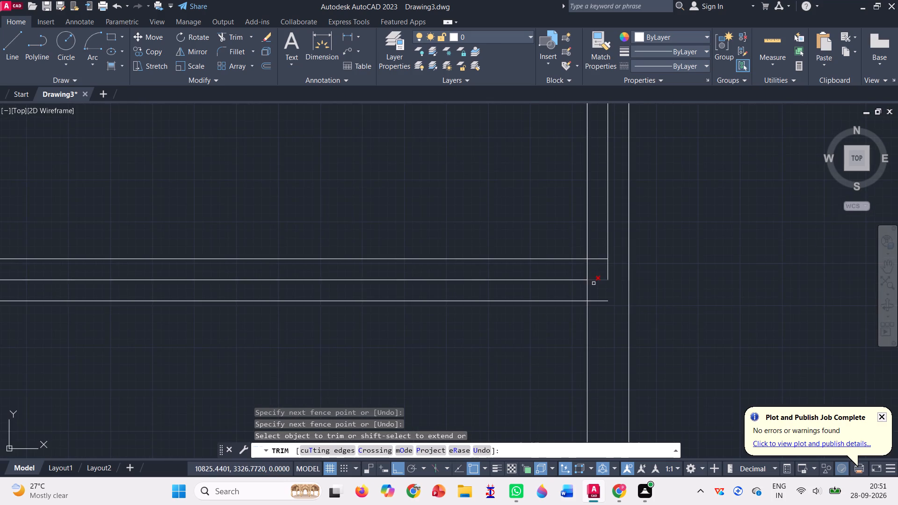
pyautogui.scroll(3, 594, 283)
pyautogui.moveTo(615, 377); pyautogui.dragTo(562, 309)
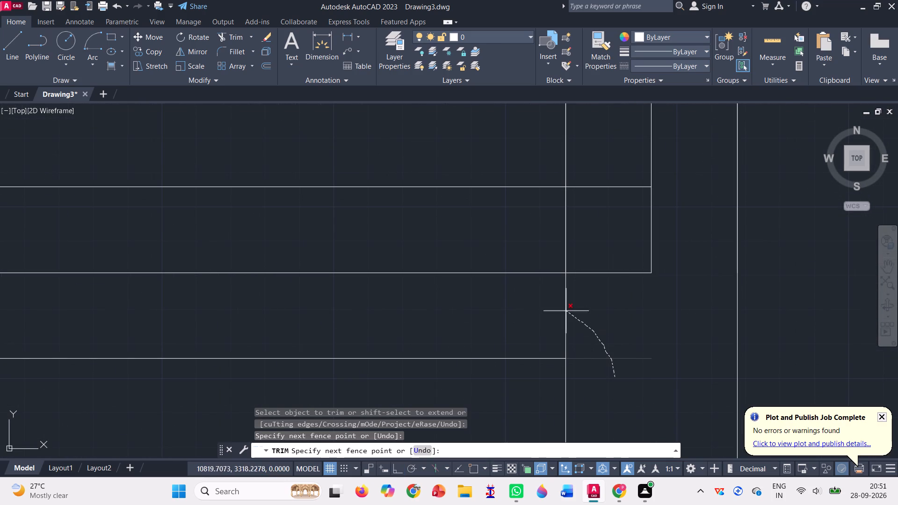
pyautogui.moveTo(562, 309); pyautogui.dragTo(608, 243)
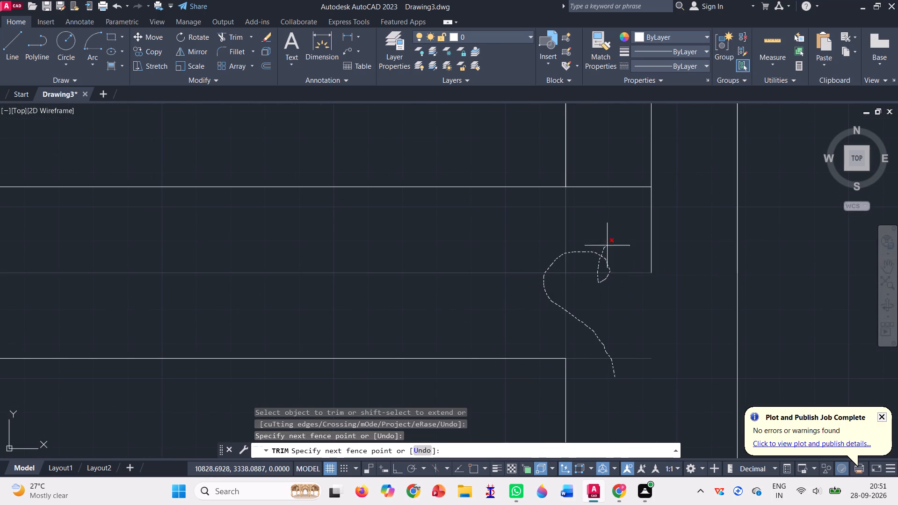
pyautogui.moveTo(608, 243); pyautogui.dragTo(653, 232)
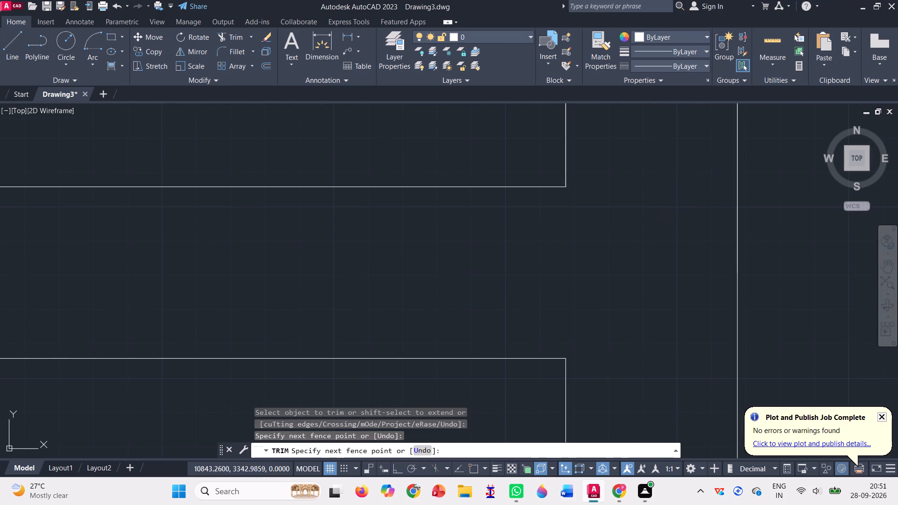
# Trim the junction of the central vertical wall and the lower-right room's upper partition, removing the remaining centre line, overlapping ends and crossing segments.
pyautogui.scroll(-7, 649, 234)
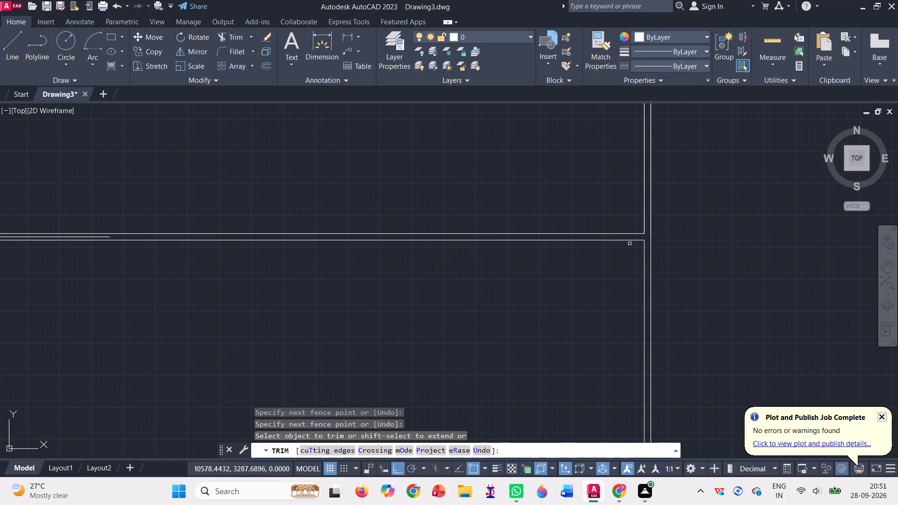
pyautogui.scroll(-3, 731, 252)
pyautogui.scroll(4, 556, 243)
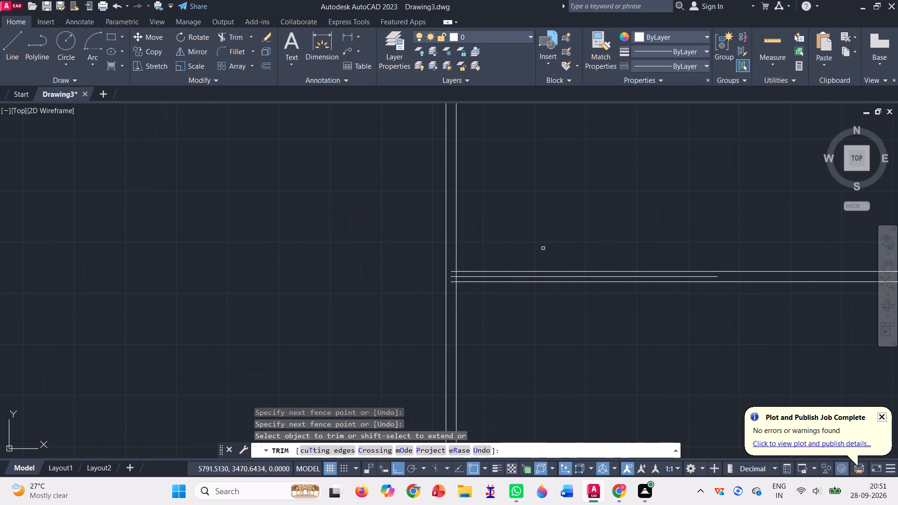
pyautogui.scroll(1, 495, 303)
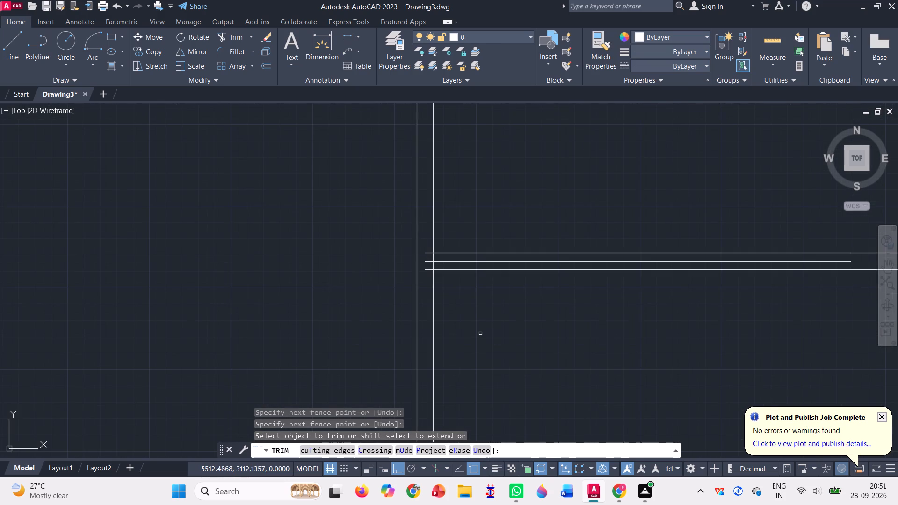
pyautogui.scroll(3, 458, 275)
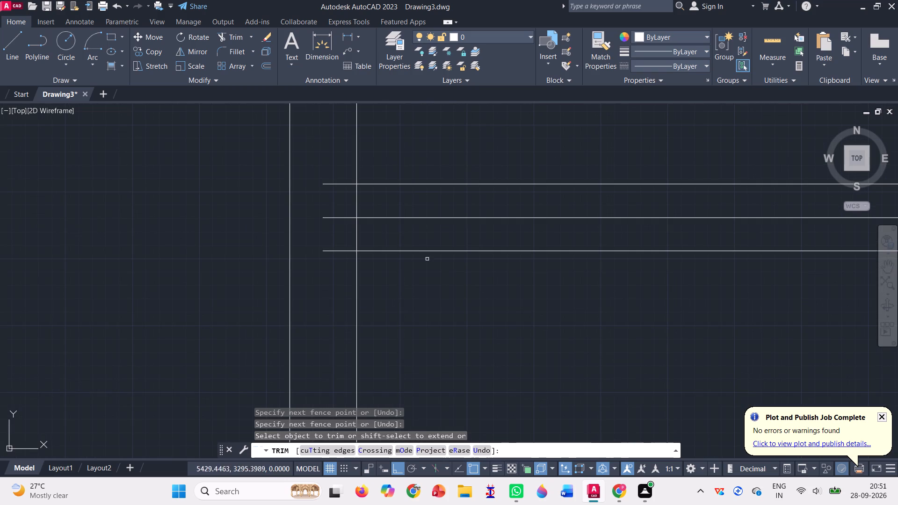
pyautogui.moveTo(329, 168); pyautogui.dragTo(392, 220)
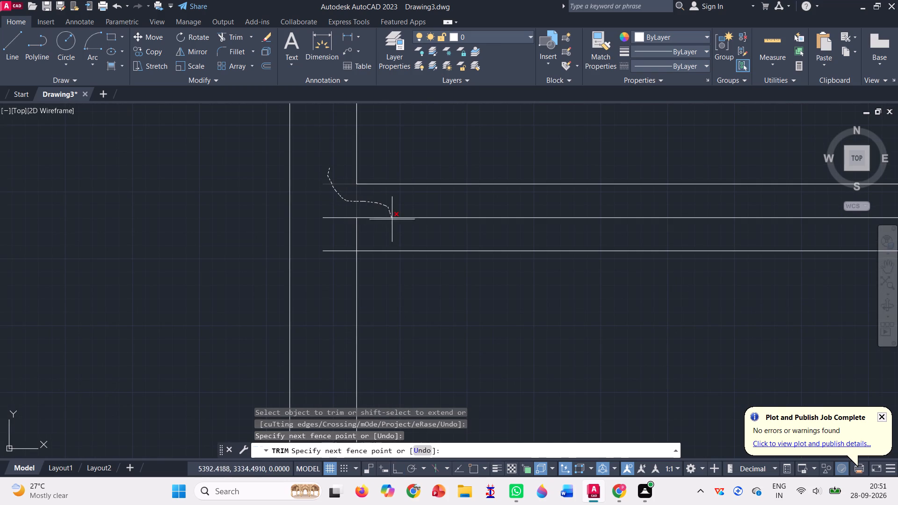
pyautogui.moveTo(392, 220); pyautogui.dragTo(333, 263)
# Trim the junction of the central vertical wall and the lower-left room's upper partition, removing the leftover centre line, overlapping ends and crossing segments.
pyautogui.scroll(-4, 332, 244)
pyautogui.scroll(-4, 255, 235)
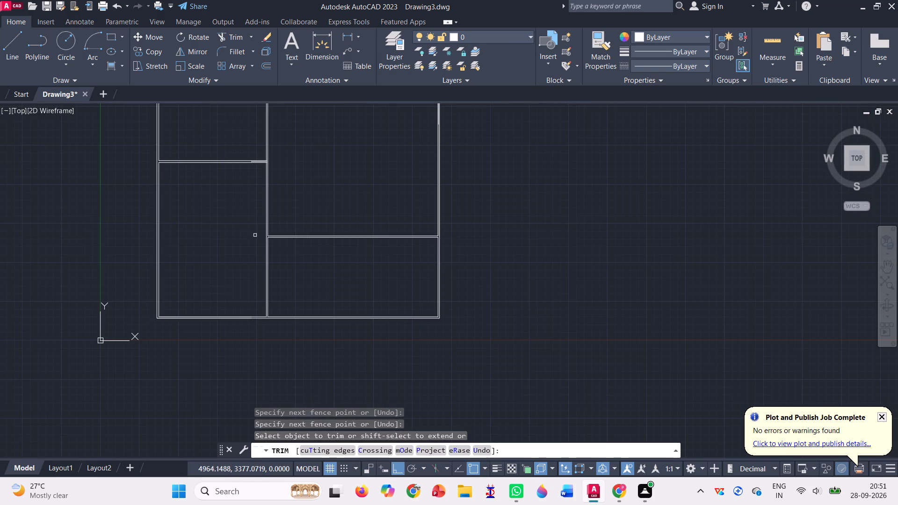
pyautogui.scroll(3, 249, 160)
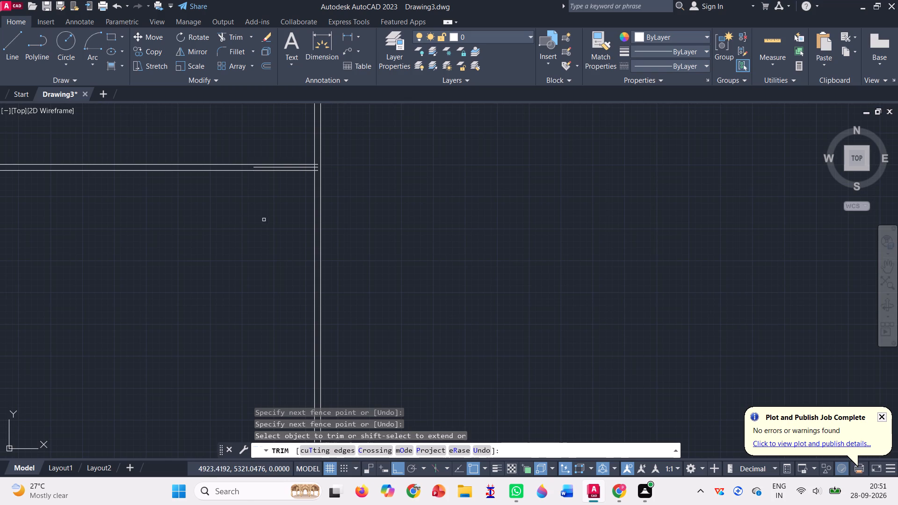
pyautogui.scroll(2, 281, 141)
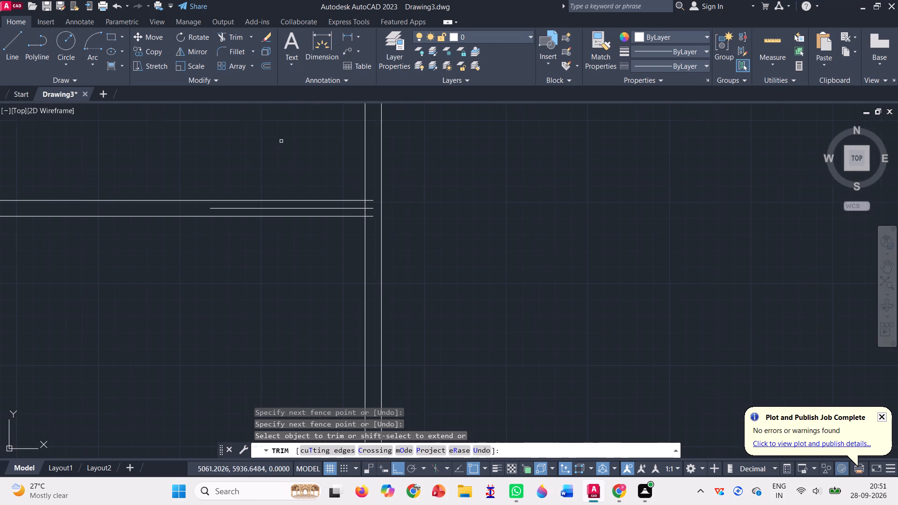
pyautogui.scroll(3, 372, 199)
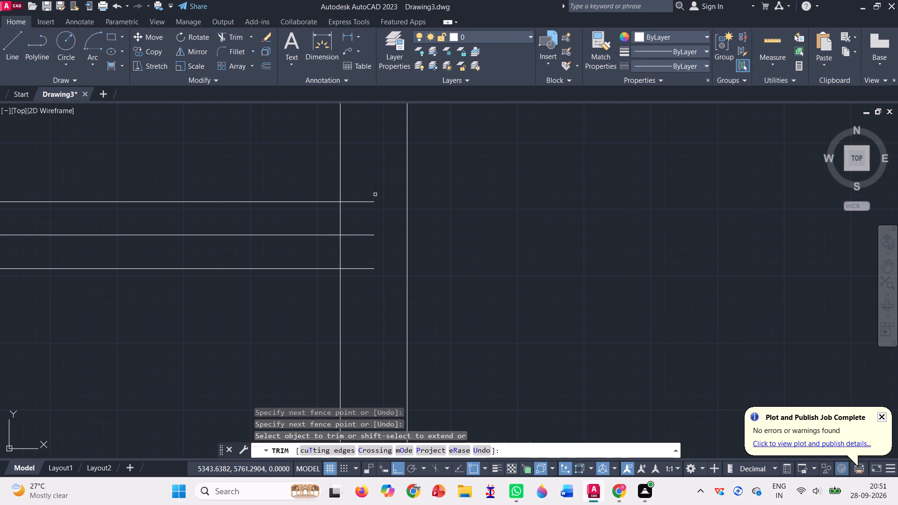
pyautogui.moveTo(366, 176); pyautogui.dragTo(370, 268)
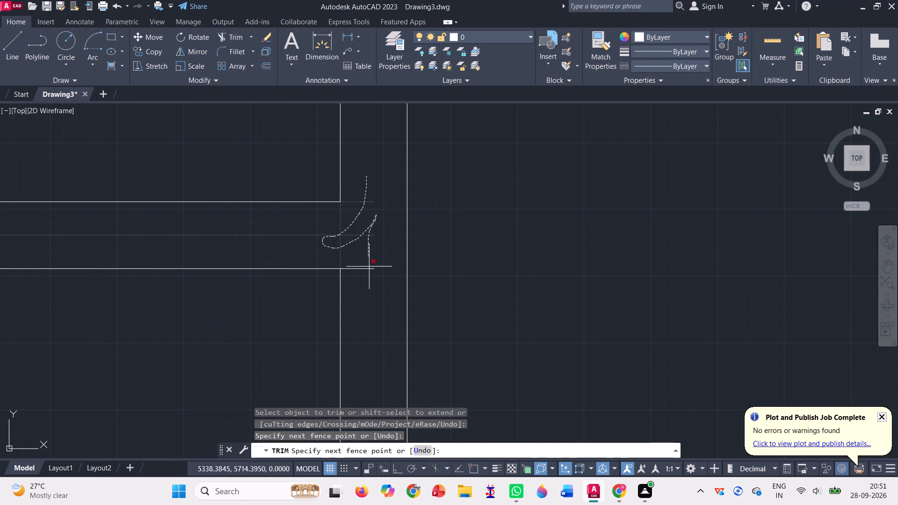
pyautogui.moveTo(370, 268); pyautogui.dragTo(372, 283)
# Trim the junction of the central vertical wall and the upper-left room's lower partition, removing the vertical centre line, overlapping ends and crossing segments.
pyautogui.scroll(-12, 367, 261)
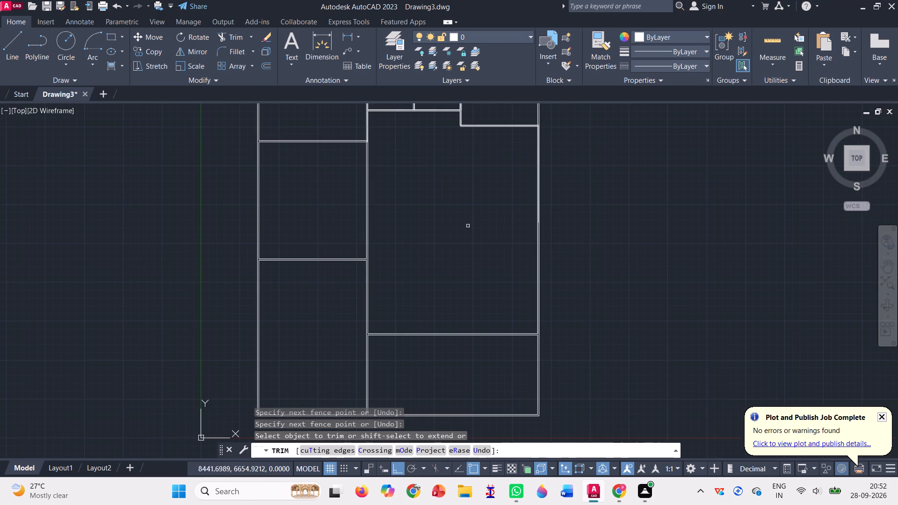
pyautogui.scroll(-2, 460, 209)
pyautogui.scroll(4, 429, 177)
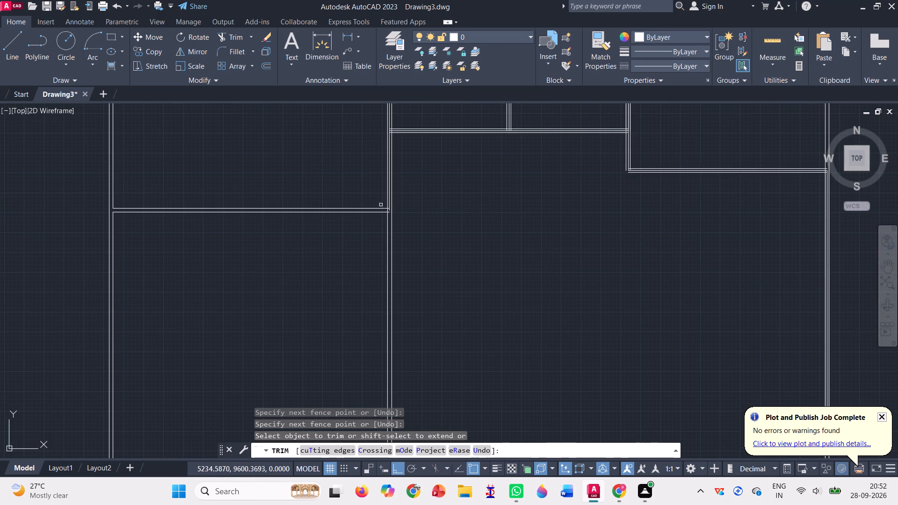
pyautogui.scroll(4, 381, 205)
pyautogui.scroll(3, 440, 226)
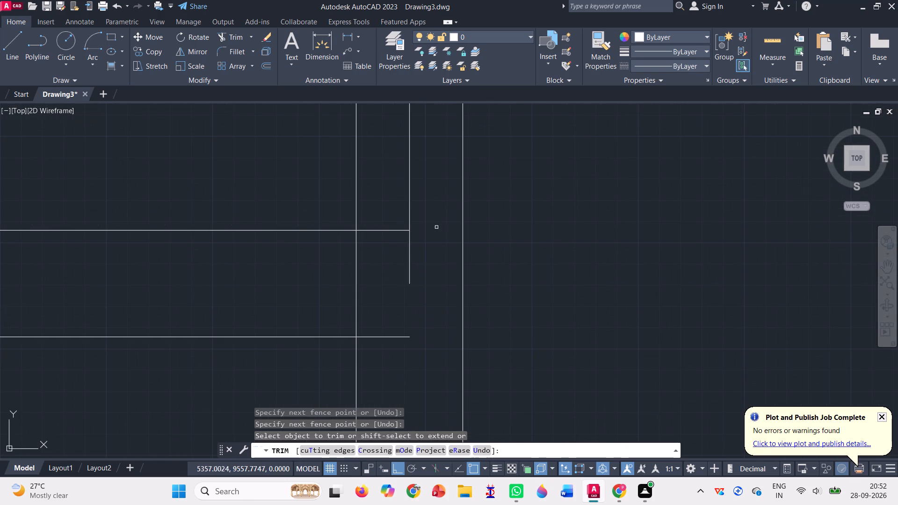
pyautogui.moveTo(397, 258); pyautogui.dragTo(407, 214)
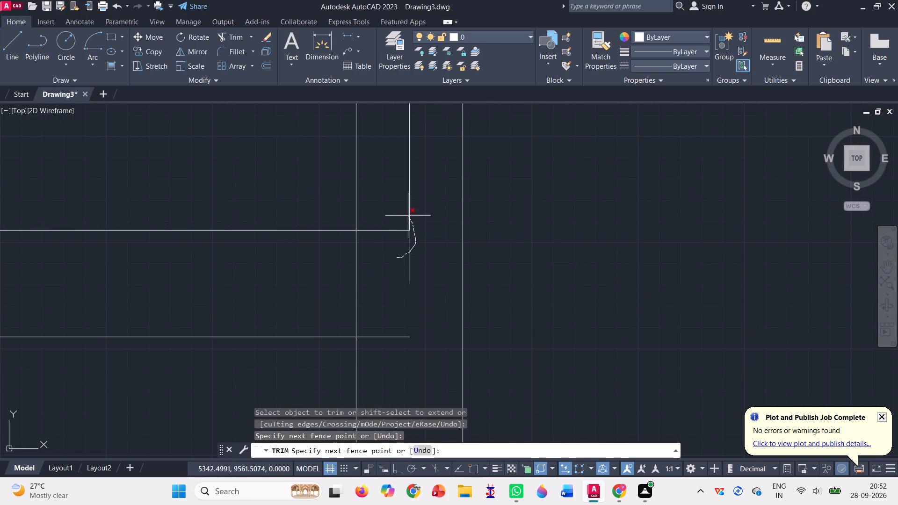
pyautogui.moveTo(407, 214); pyautogui.dragTo(377, 322)
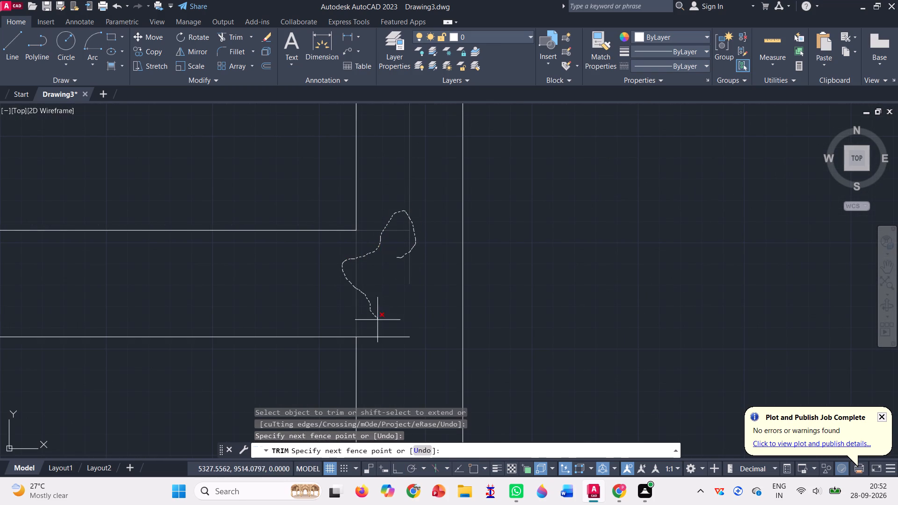
pyautogui.moveTo(377, 322); pyautogui.dragTo(381, 357)
# Trim the junction of the central vertical wall and the two small upper rooms' lower partition, removing the centre line, overlapping ends and crossing segment.
pyautogui.scroll(-7, 401, 296)
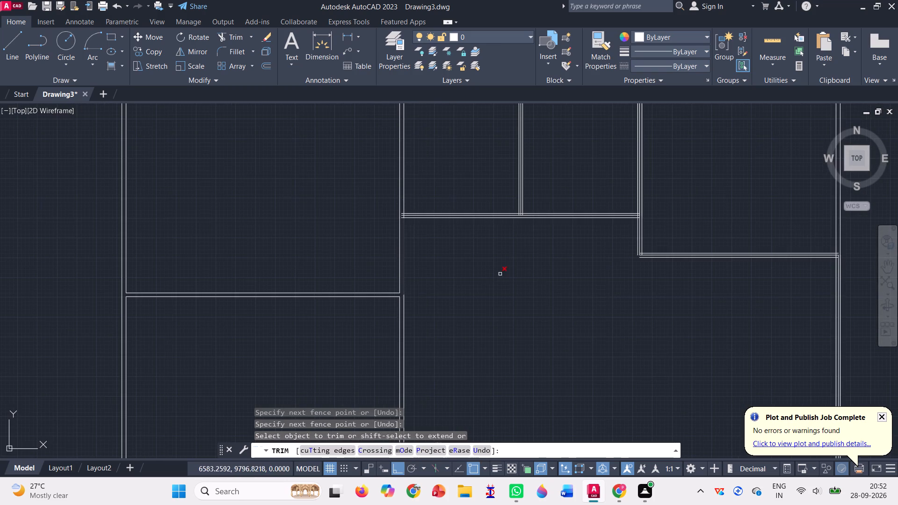
pyautogui.scroll(-3, 504, 272)
pyautogui.scroll(4, 511, 245)
pyautogui.scroll(2, 320, 339)
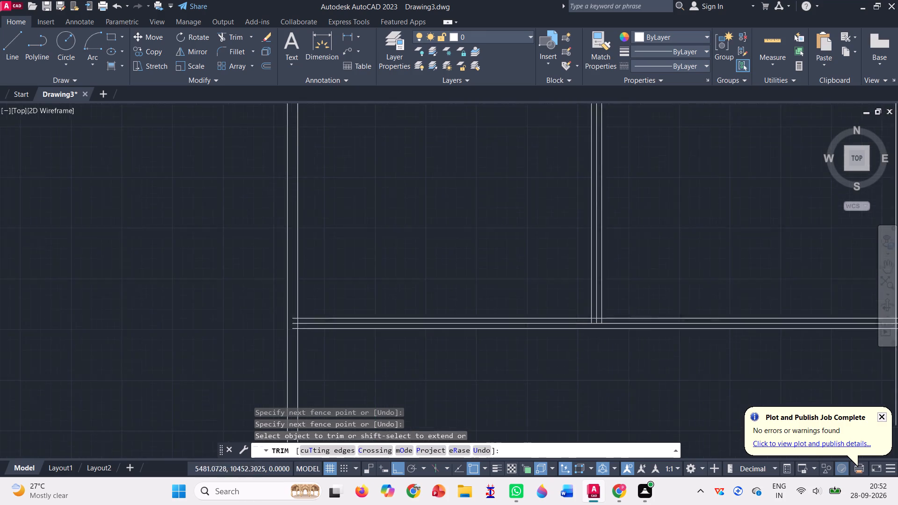
pyautogui.scroll(2, 320, 339)
pyautogui.scroll(1, 241, 287)
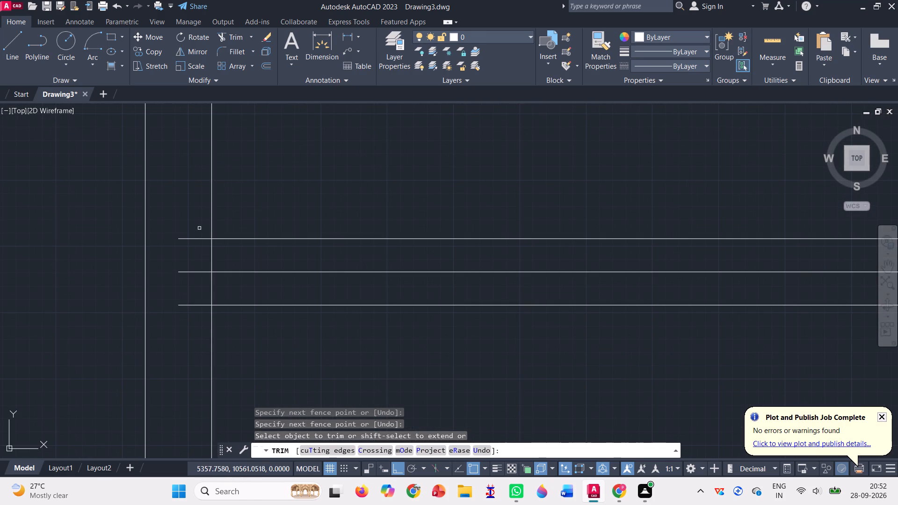
pyautogui.moveTo(200, 225); pyautogui.dragTo(203, 292)
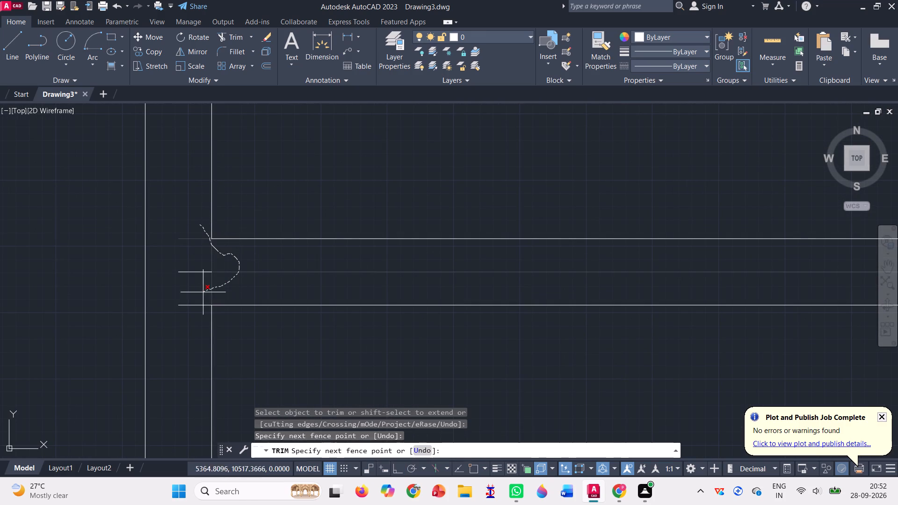
pyautogui.moveTo(203, 292); pyautogui.dragTo(187, 321)
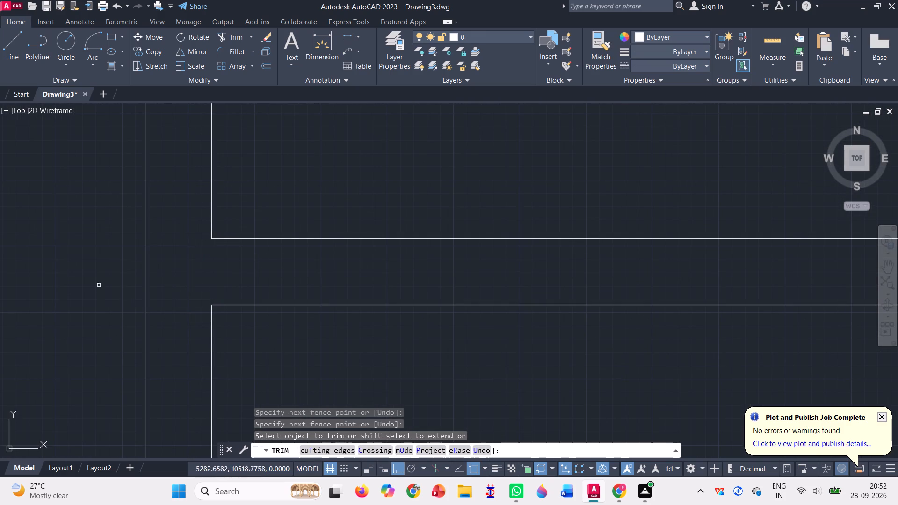
# Trim the junction of the small rooms' dividing wall and their lower partition, removing both centre lines, overlapping ends and the crossing segment.
pyautogui.scroll(-4, 107, 267)
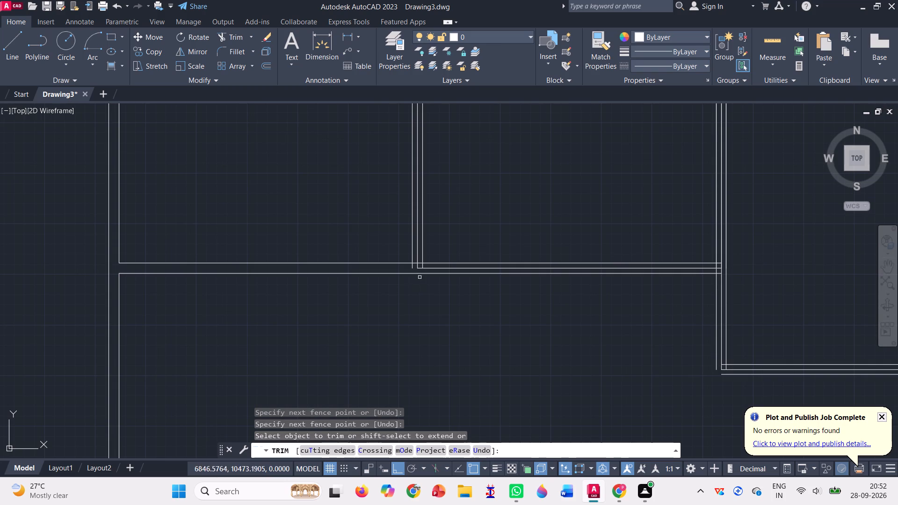
pyautogui.scroll(5, 422, 273)
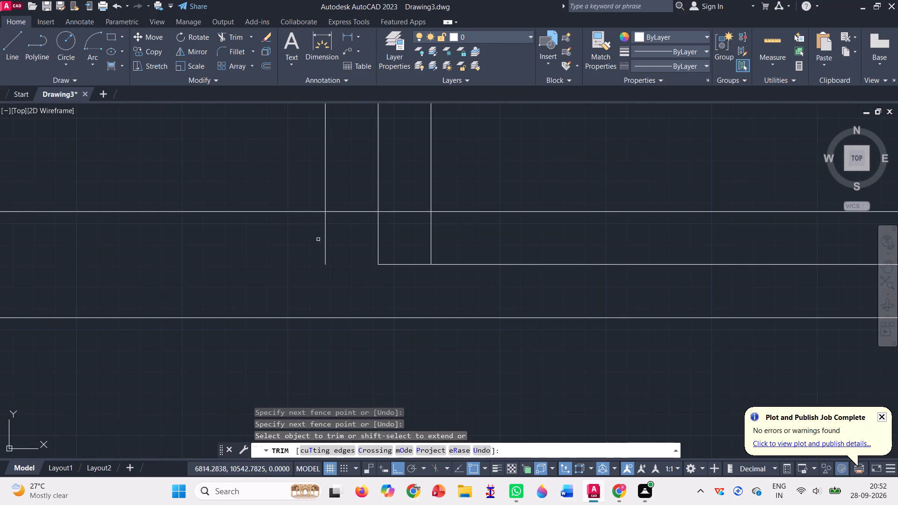
pyautogui.moveTo(302, 237); pyautogui.dragTo(366, 251)
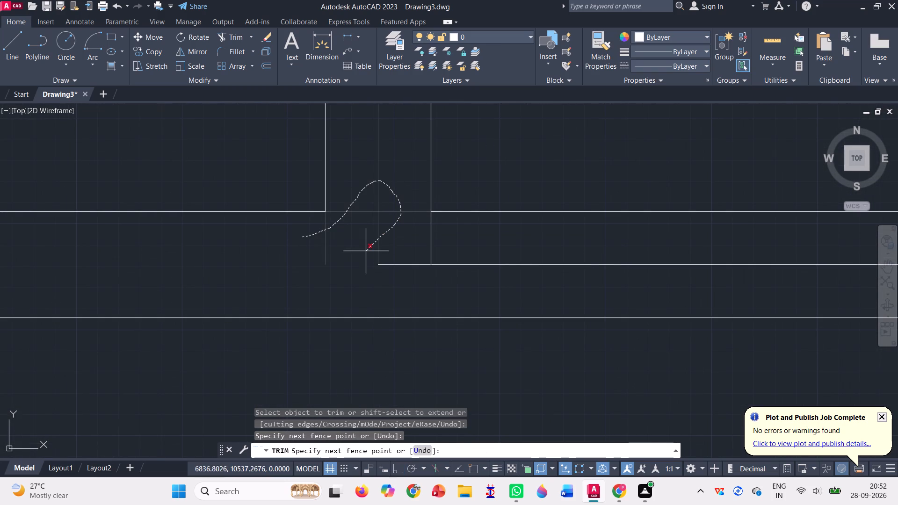
pyautogui.moveTo(366, 251); pyautogui.dragTo(449, 274)
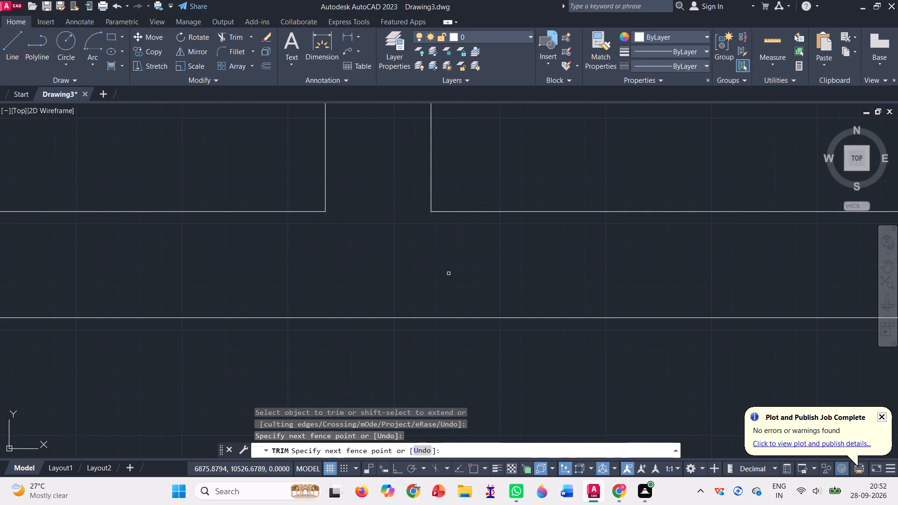
# Trim the junction of the small rooms' lower partition and the upper-right room's left wall, removing the vertical centre line, overlapping ends and crossing segment.
pyautogui.scroll(-6, 396, 244)
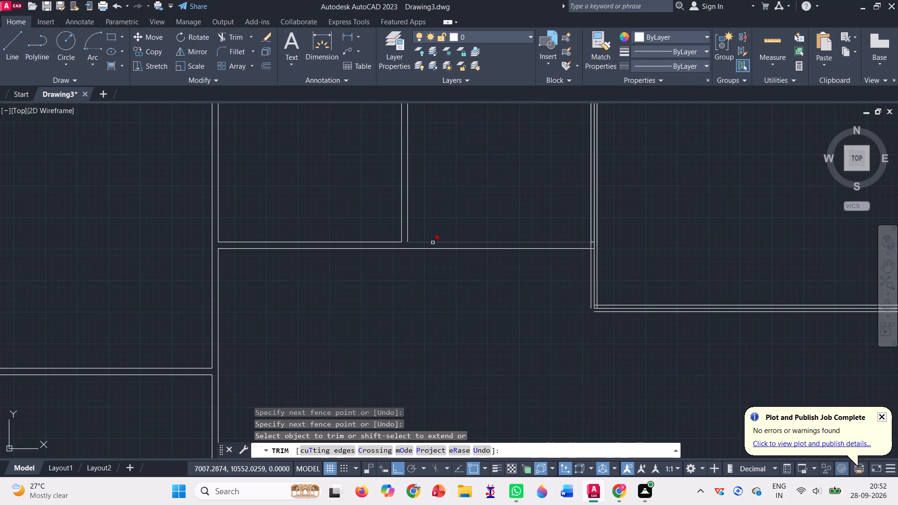
pyautogui.scroll(2, 619, 242)
pyautogui.scroll(1, 557, 254)
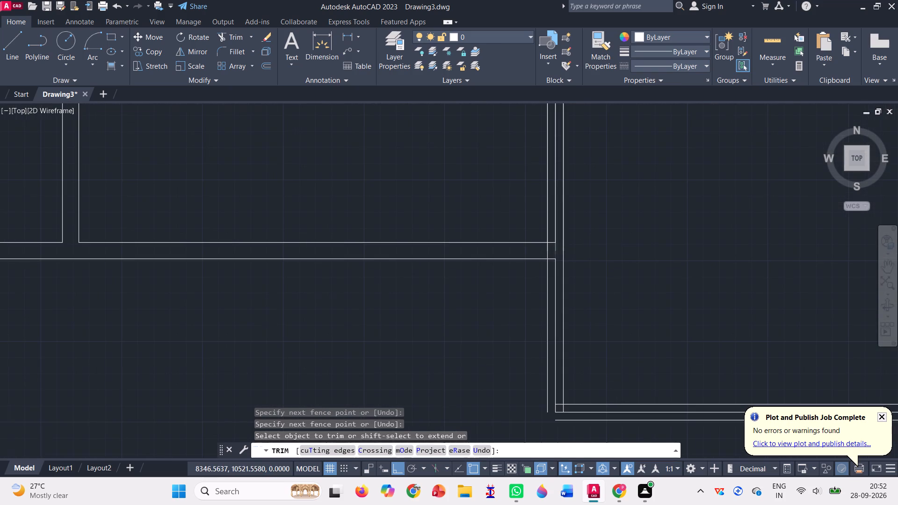
pyautogui.scroll(2, 557, 254)
pyautogui.moveTo(496, 243); pyautogui.dragTo(528, 229)
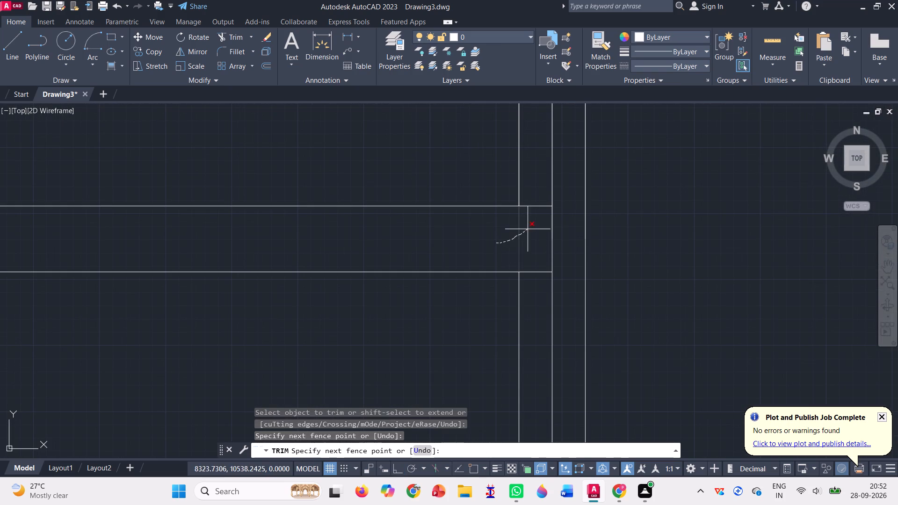
pyautogui.moveTo(528, 229); pyautogui.dragTo(559, 285)
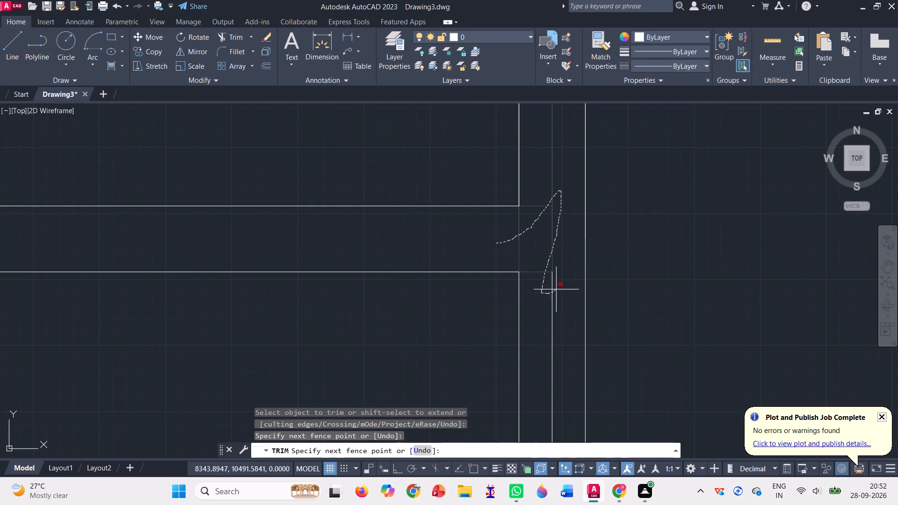
pyautogui.moveTo(559, 285); pyautogui.dragTo(562, 282)
# Trim the junction of the central vertical wall and the top outer wall, removing the horizontal centre line, overlapping ends and crossing segment.
pyautogui.scroll(-3, 548, 277)
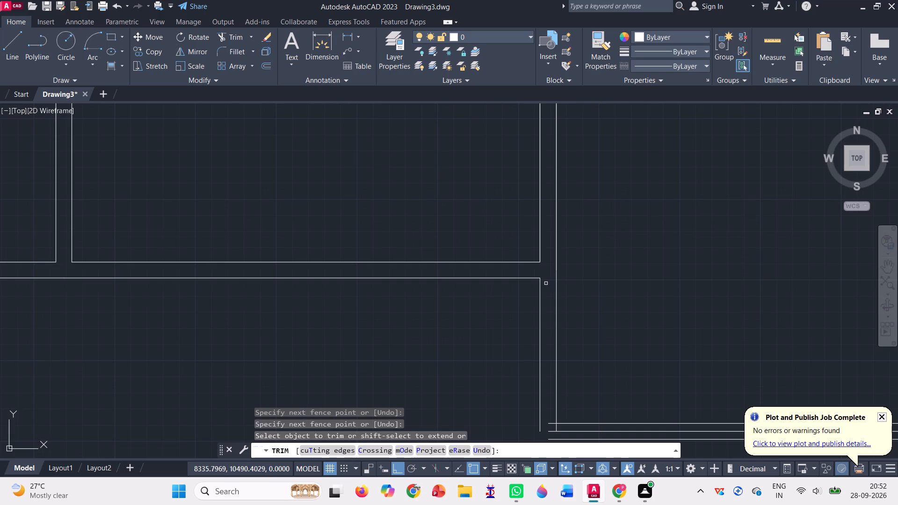
pyautogui.scroll(-3, 546, 283)
pyautogui.scroll(-2, 590, 227)
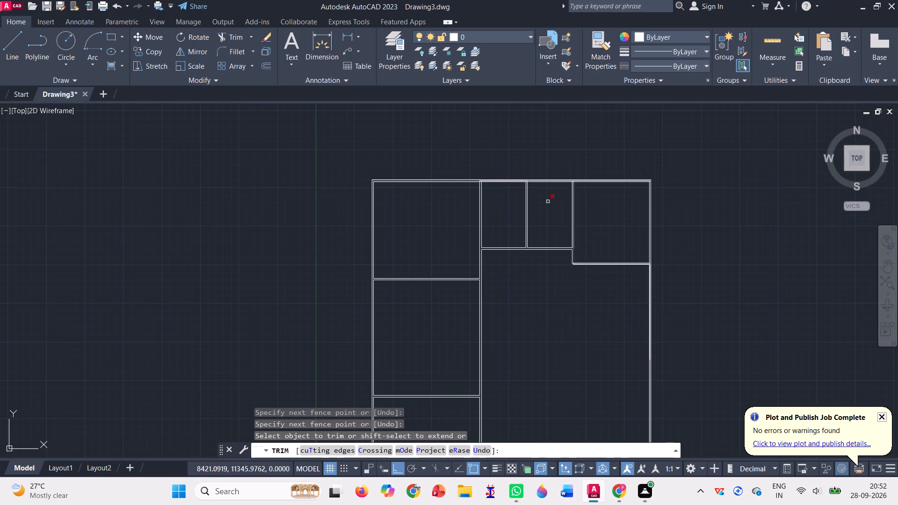
pyautogui.scroll(9, 485, 183)
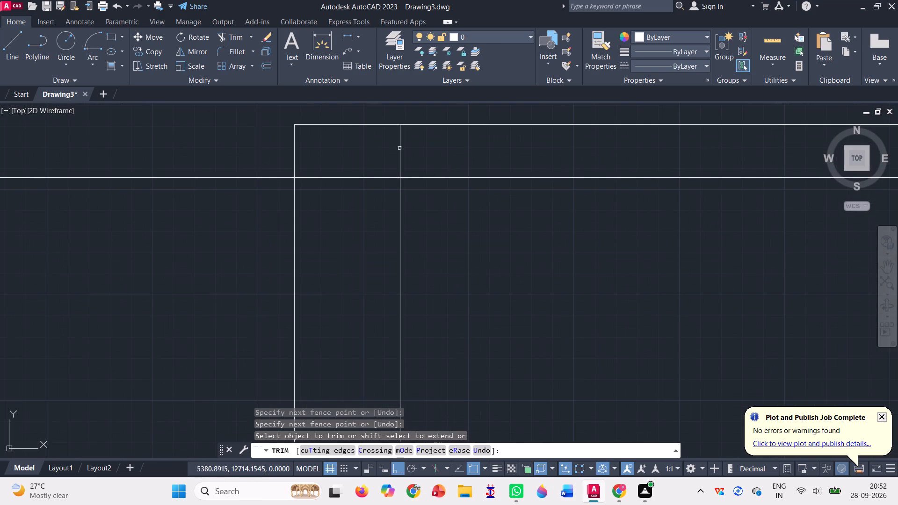
pyautogui.moveTo(276, 142); pyautogui.dragTo(410, 144)
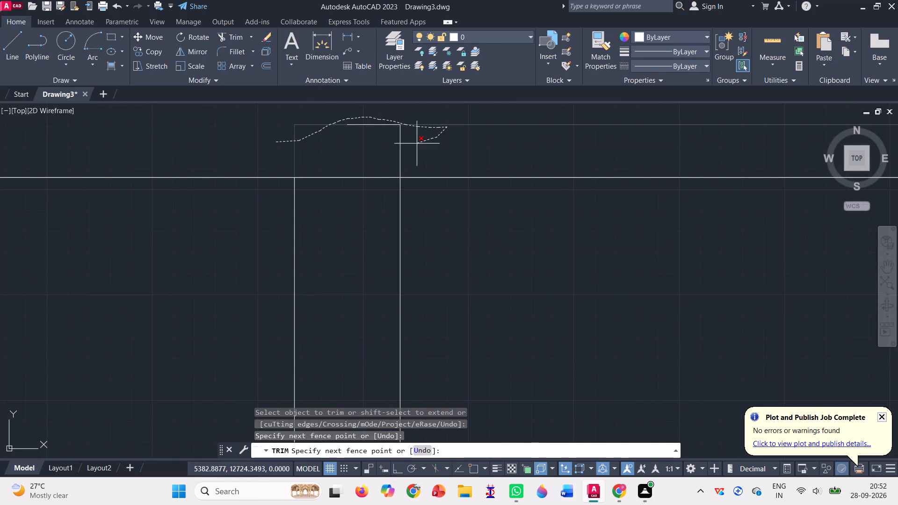
pyautogui.moveTo(410, 144); pyautogui.dragTo(350, 201)
pyautogui.moveTo(350, 197); pyautogui.dragTo(334, 158)
# Trim the junction of the small rooms' dividing wall and the top outer wall, removing the overlapping ends and crossing segment.
pyautogui.scroll(-3, 346, 180)
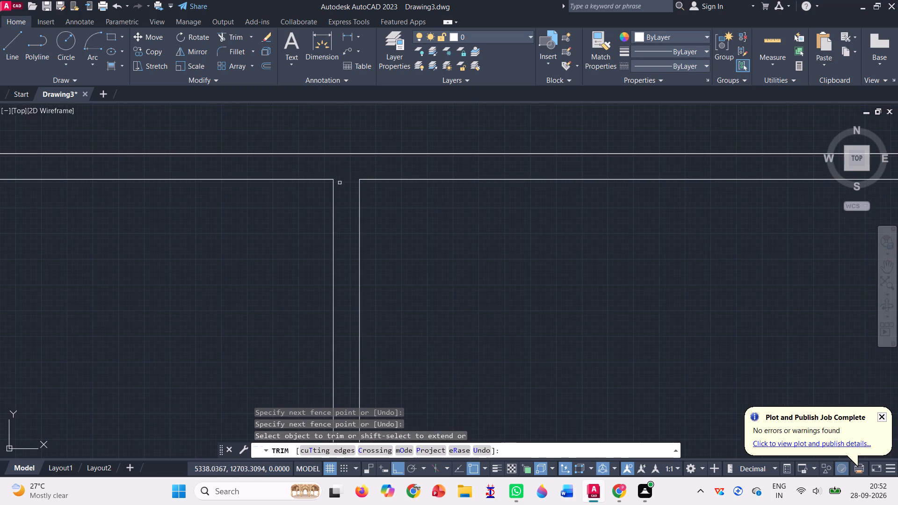
pyautogui.scroll(-2, 240, 190)
pyautogui.scroll(4, 608, 183)
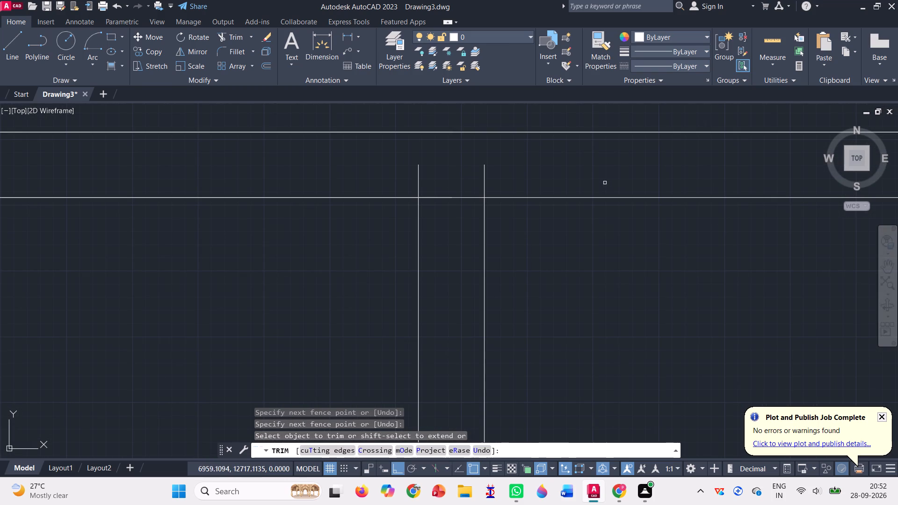
pyautogui.moveTo(395, 180); pyautogui.dragTo(501, 176)
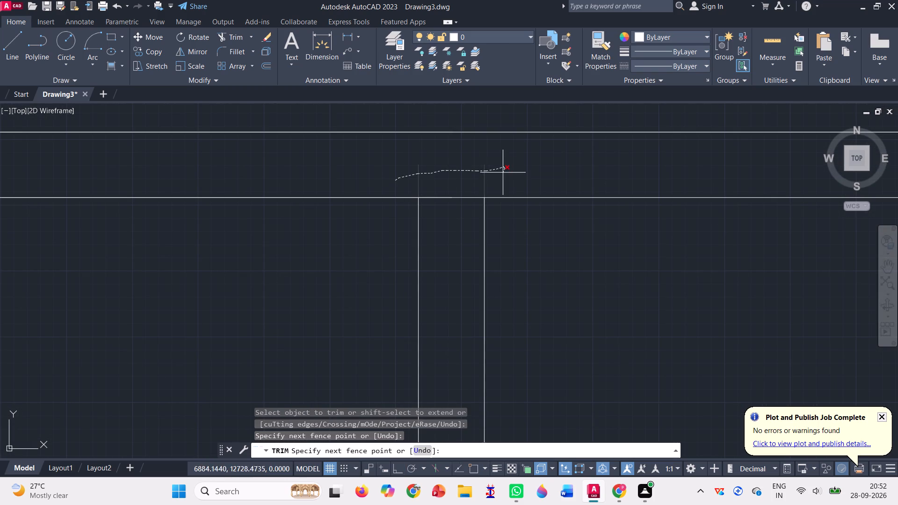
pyautogui.moveTo(501, 176); pyautogui.dragTo(427, 209)
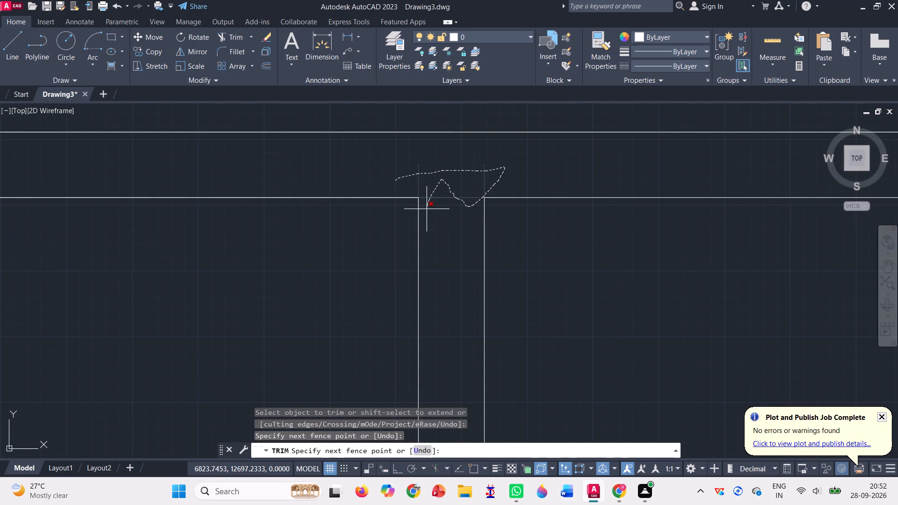
pyautogui.moveTo(427, 209); pyautogui.dragTo(427, 210)
# Trim the junction of the upper-right room's left wall and the top outer wall, removing the overlapping ends and crossing segment.
pyautogui.scroll(-4, 440, 173)
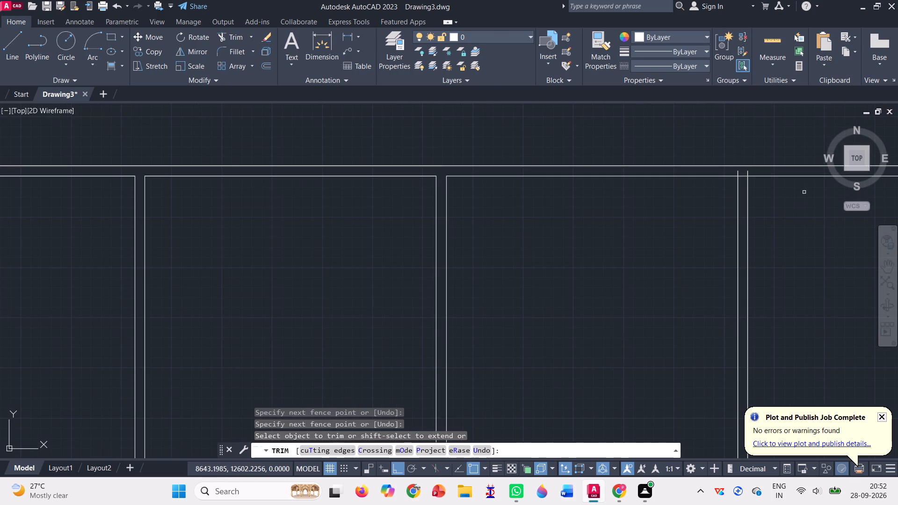
pyautogui.scroll(4, 796, 185)
pyautogui.scroll(-1, 479, 160)
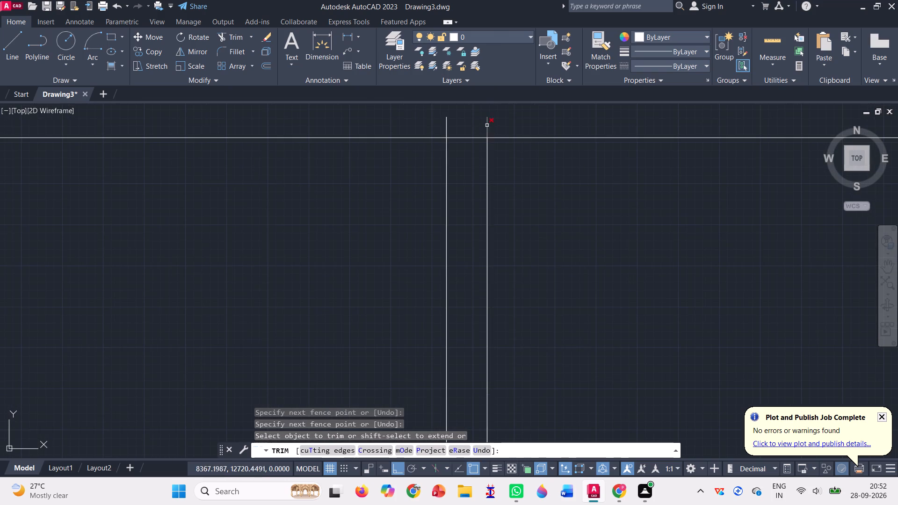
pyautogui.scroll(2, 487, 125)
pyautogui.moveTo(368, 132); pyautogui.dragTo(500, 125)
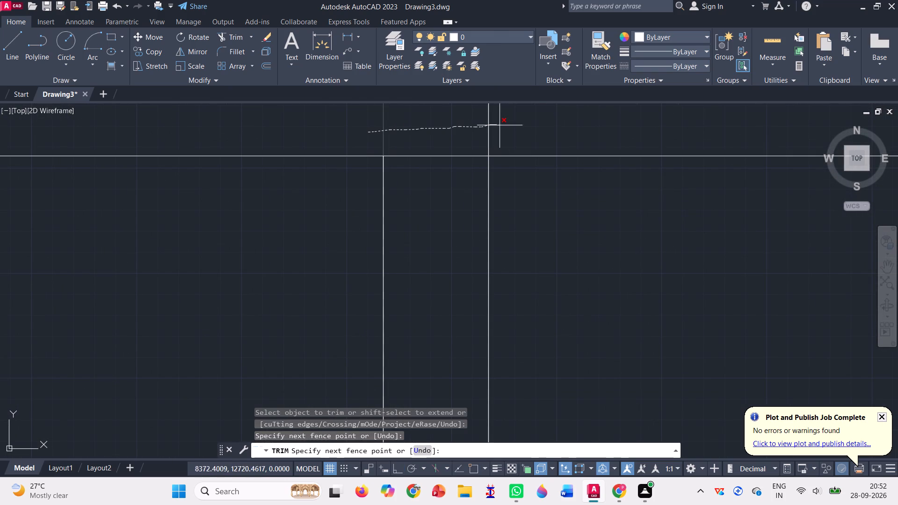
pyautogui.moveTo(500, 125); pyautogui.dragTo(426, 179)
# Trim the overlapping inner wall line ends at the plan's upper-right outer corner.
pyautogui.scroll(-8, 426, 179)
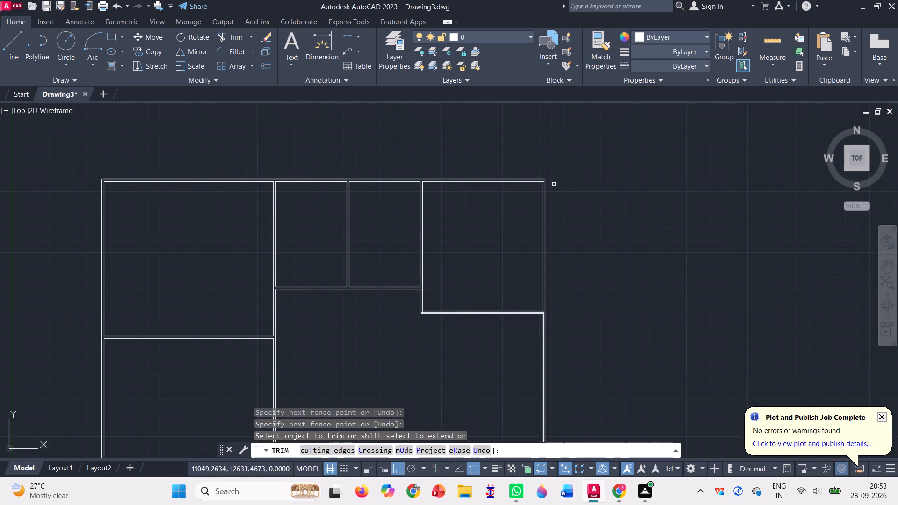
pyautogui.scroll(5, 554, 184)
pyautogui.scroll(1, 440, 159)
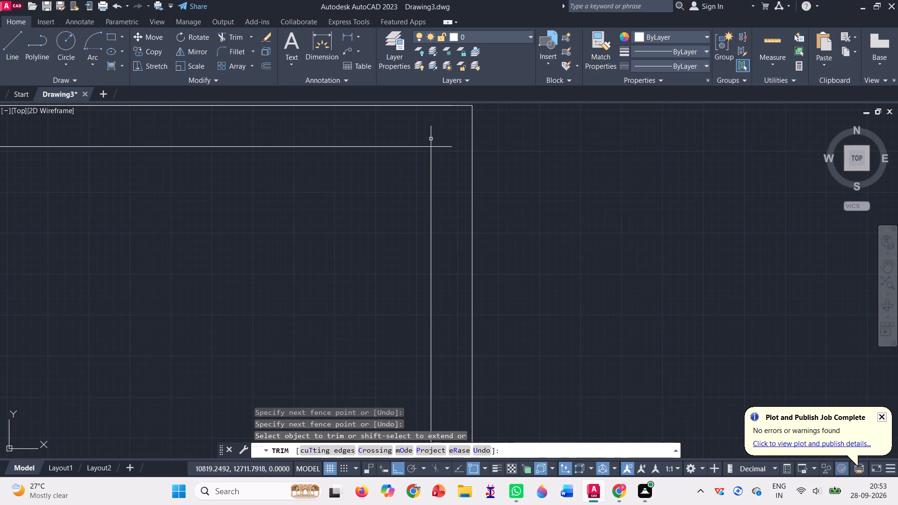
pyautogui.moveTo(422, 131); pyautogui.dragTo(442, 166)
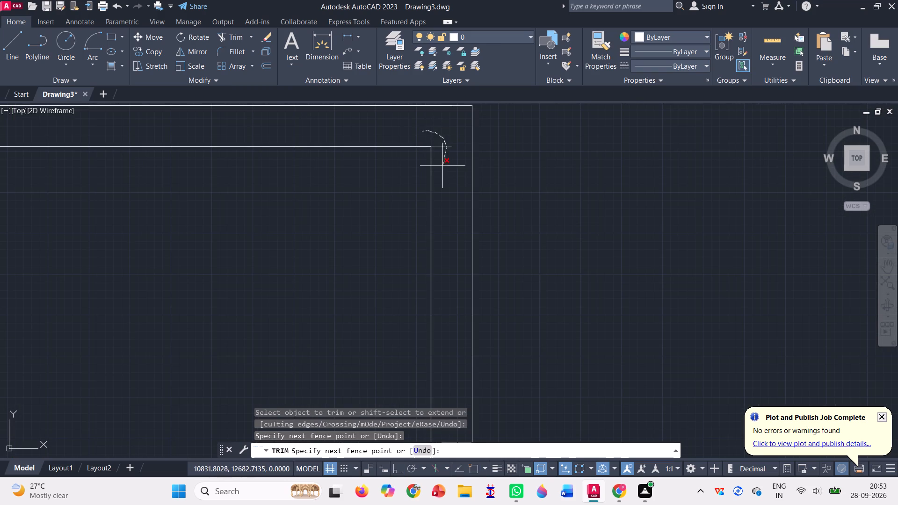
# Trim the junction of the right outer wall and the upper-right room's lower partition, removing both centre lines, overlapping ends and the crossing segment.
pyautogui.scroll(-4, 447, 162)
pyautogui.scroll(-2, 555, 160)
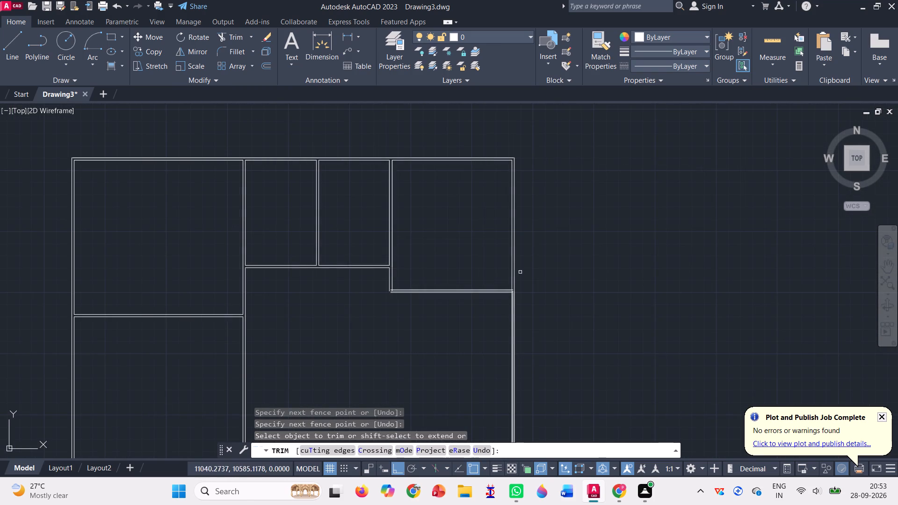
pyautogui.scroll(5, 511, 299)
pyautogui.scroll(2, 578, 144)
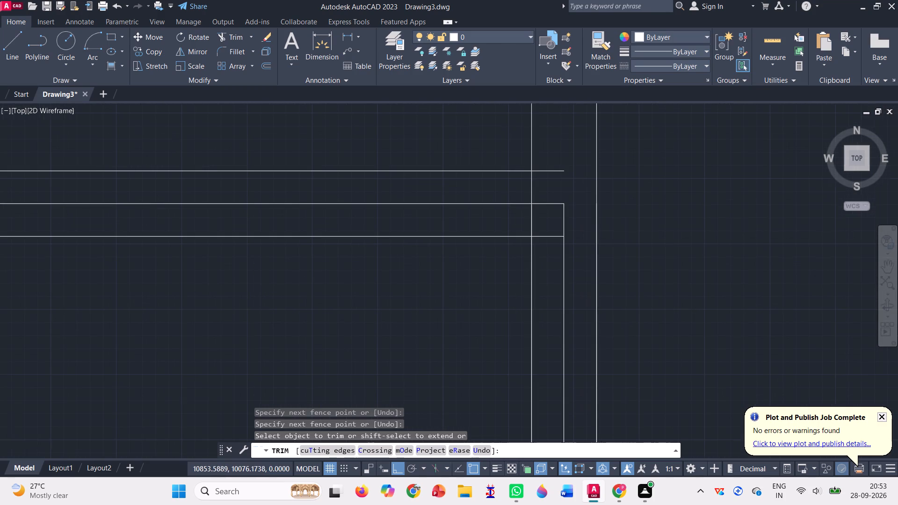
pyautogui.moveTo(555, 151); pyautogui.dragTo(537, 212)
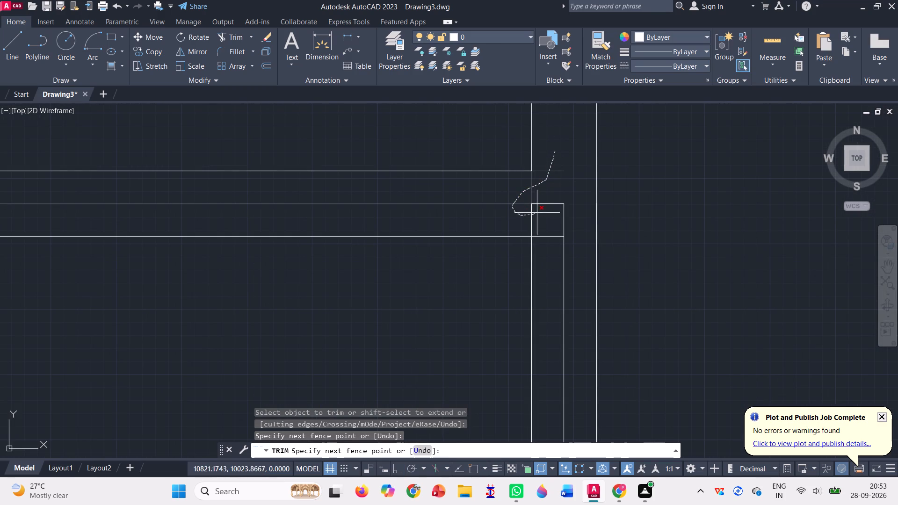
pyautogui.moveTo(537, 212); pyautogui.dragTo(569, 248)
# Trim the overlapping inner wall line ends at the upper-right room's lower-left corner.
pyautogui.scroll(-4, 563, 218)
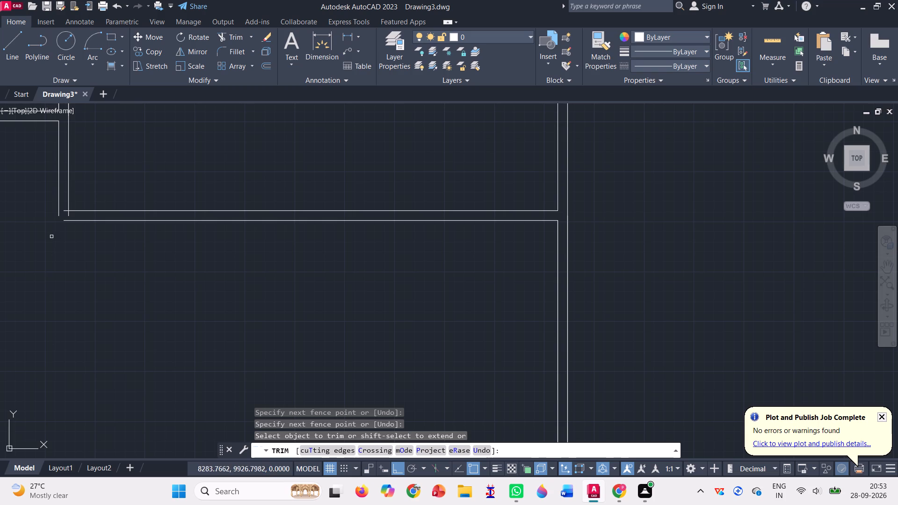
pyautogui.scroll(4, 56, 197)
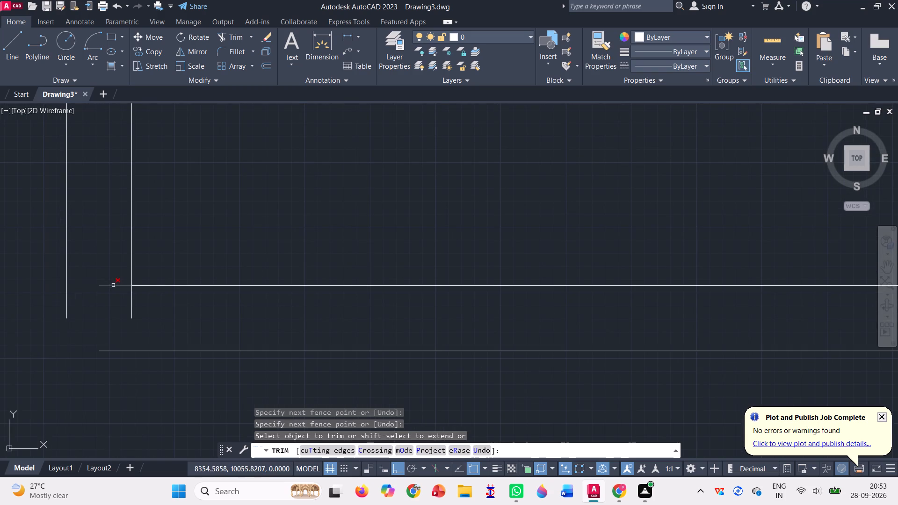
pyautogui.moveTo(107, 275); pyautogui.dragTo(138, 304)
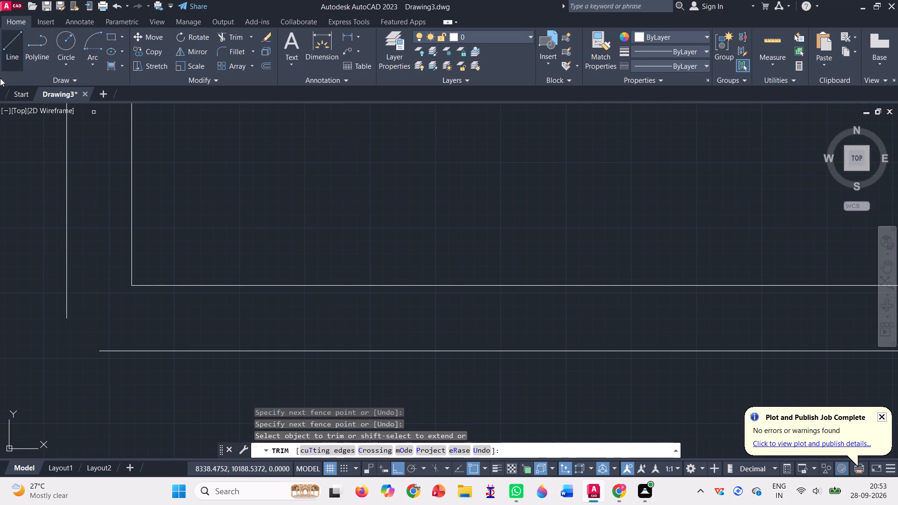
# Draw two 25-long lines closing the open outer wall corner at the upper-right room's lower-left corner.
pyautogui.click(13, 54)
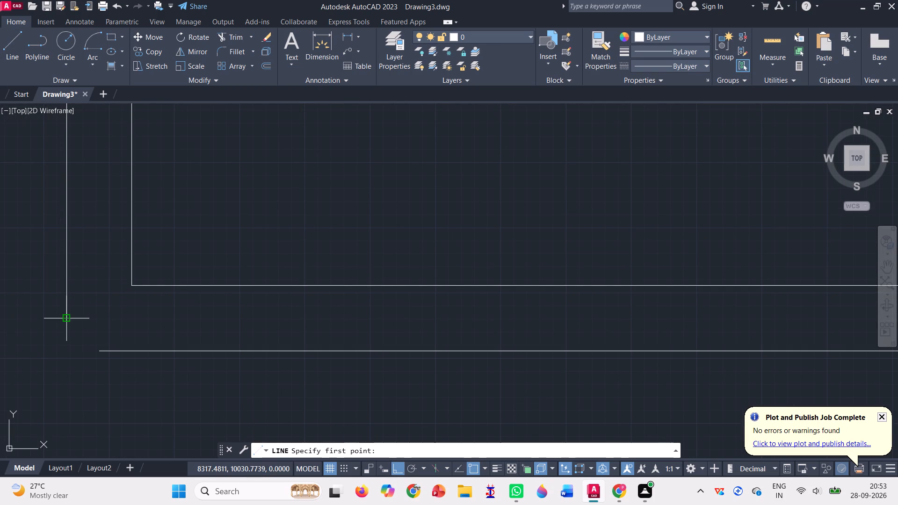
pyautogui.click(64, 318)
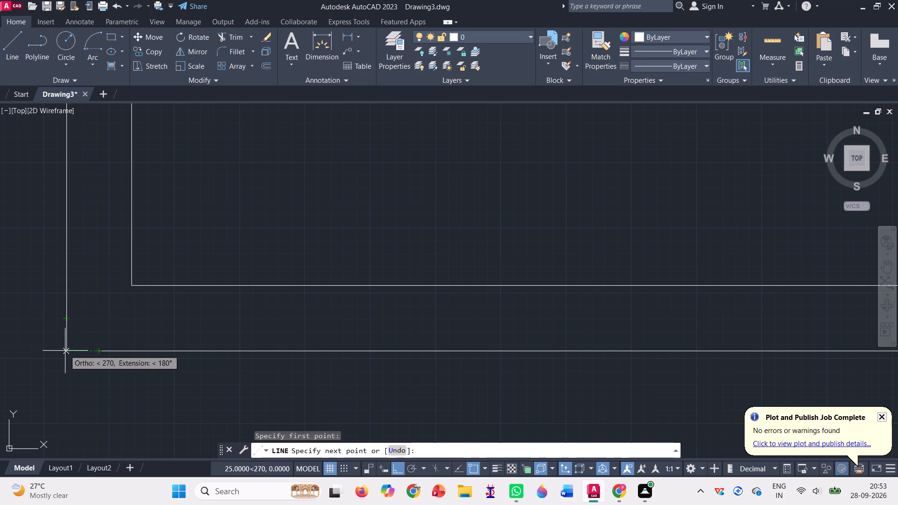
pyautogui.click(66, 351)
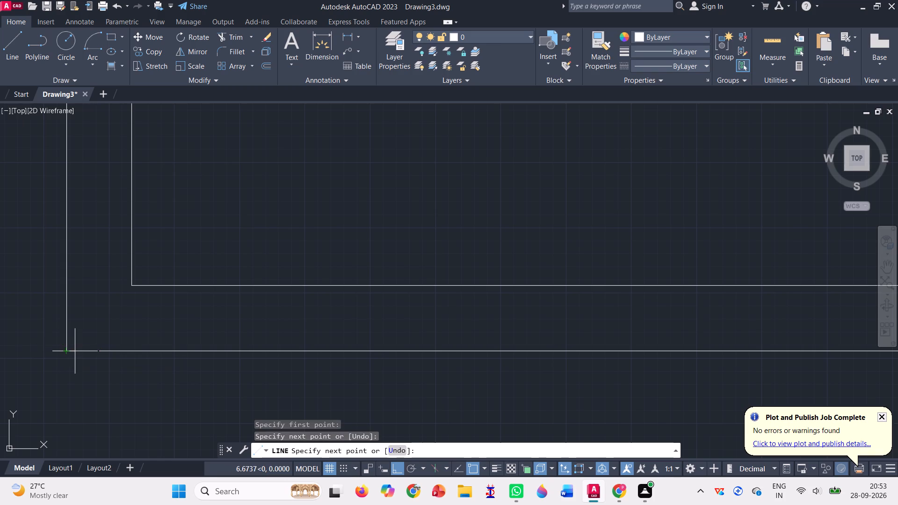
pyautogui.click(101, 350)
pyautogui.scroll(-1, 132, 342)
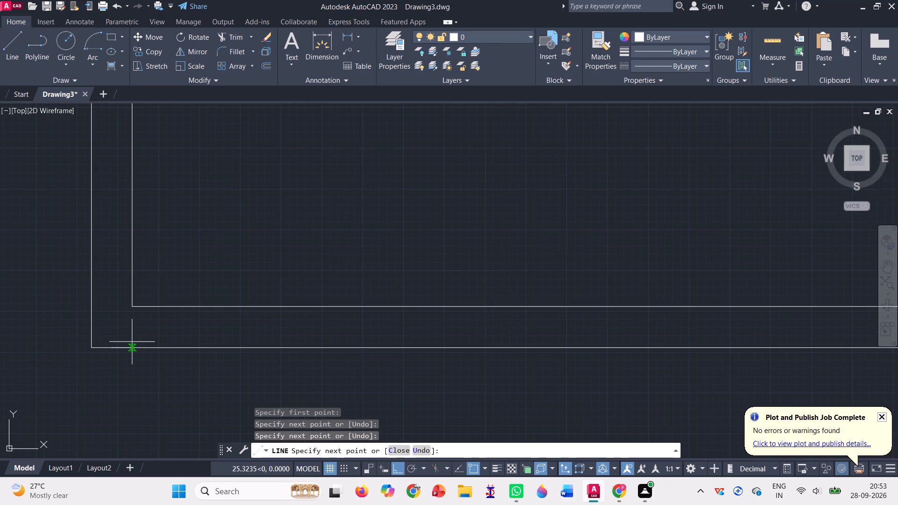
pyautogui.scroll(-4, 131, 340)
pyautogui.press('Return')
# Examine the plan's wall junctions and outer corners, including the lower-right area, and the overall layout.
pyautogui.scroll(-2, 217, 295)
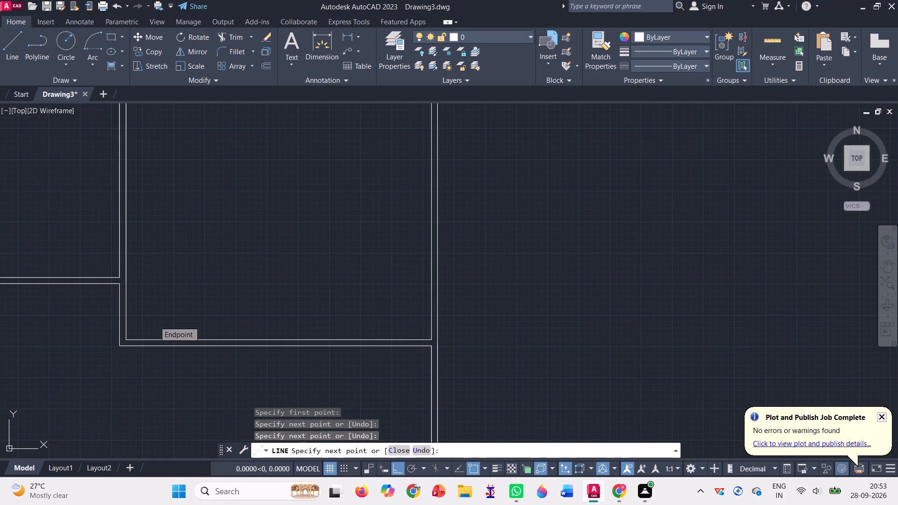
pyautogui.scroll(-1, 235, 304)
pyautogui.scroll(-2, 333, 316)
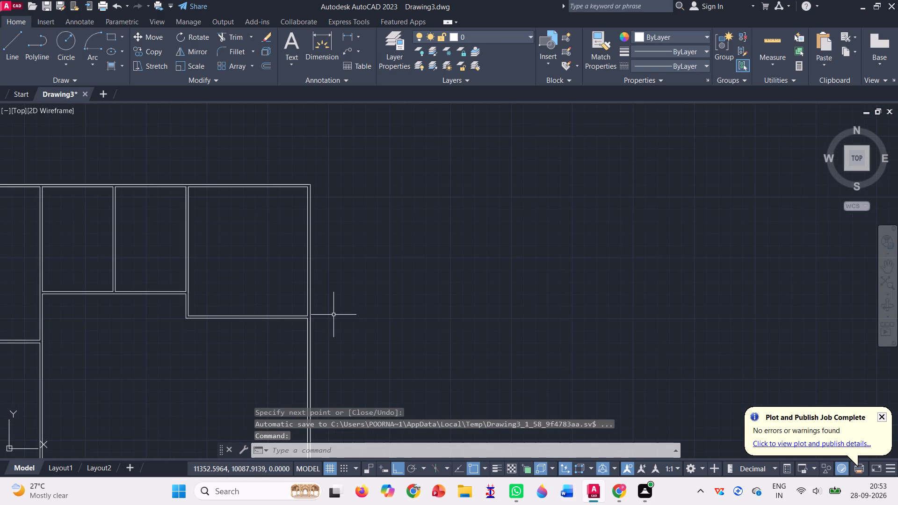
pyautogui.scroll(-2, 398, 294)
pyautogui.scroll(3, 391, 374)
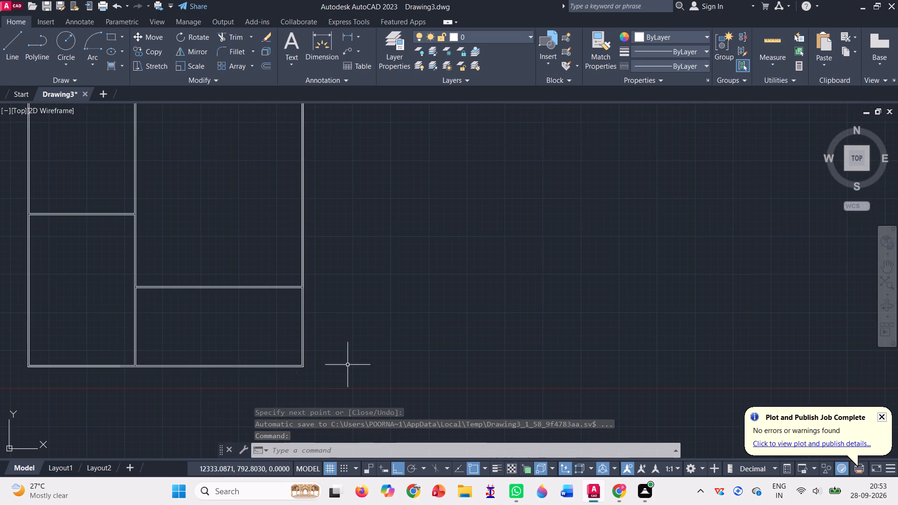
pyautogui.scroll(1, 297, 269)
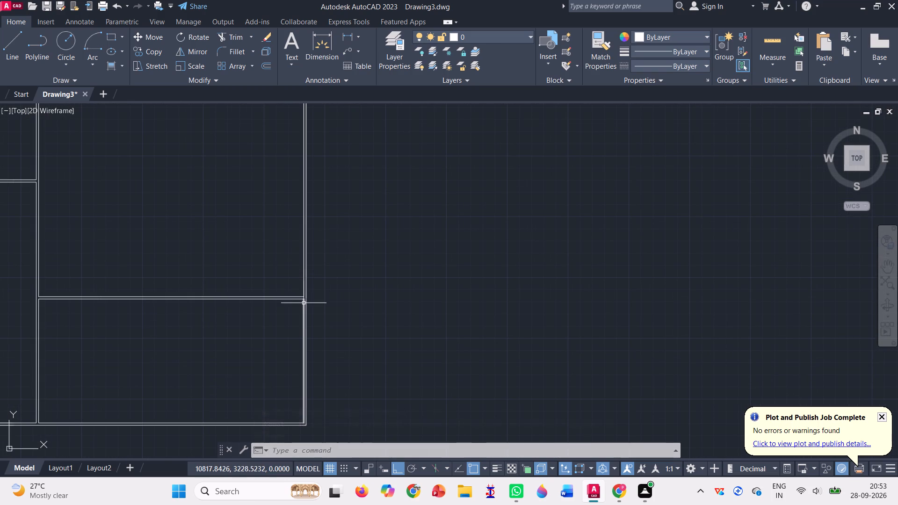
pyautogui.scroll(-1, 436, 313)
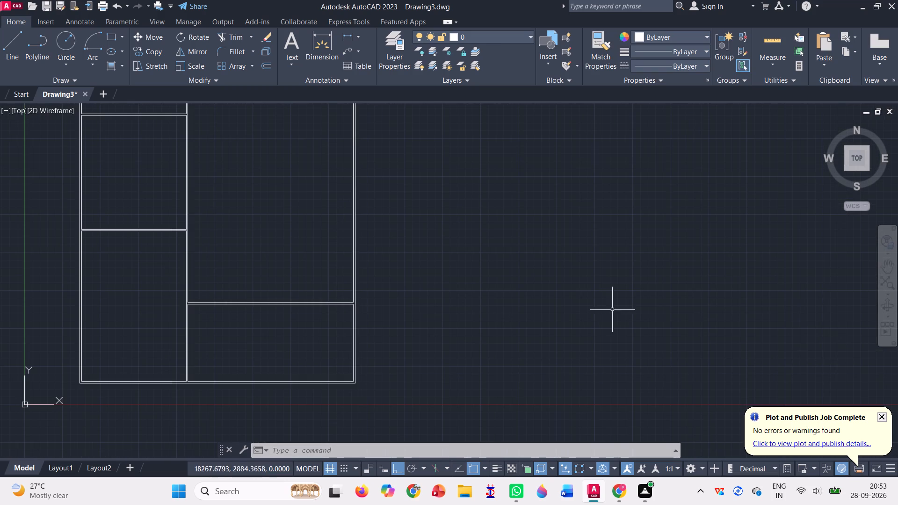
pyautogui.click(895, 270)
pyautogui.moveTo(431, 235); pyautogui.dragTo(440, 246)
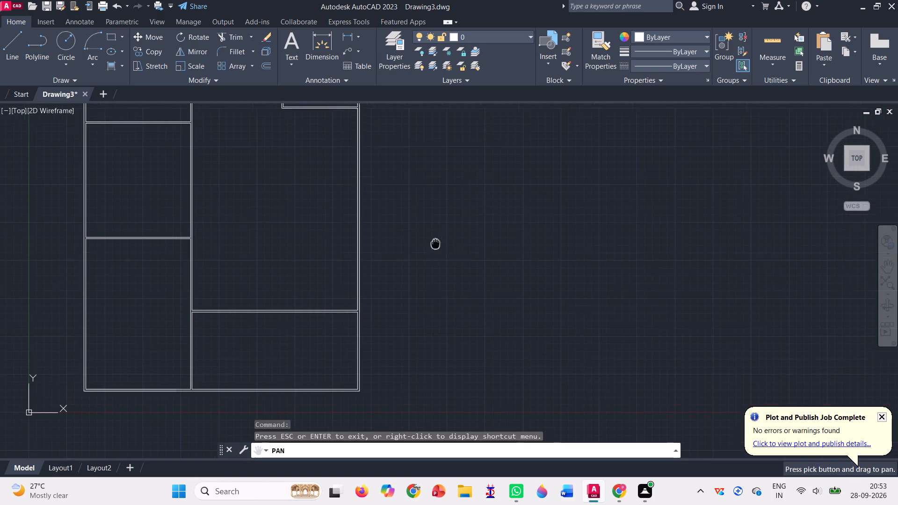
pyautogui.moveTo(440, 246); pyautogui.dragTo(459, 275)
pyautogui.scroll(-1, 461, 274)
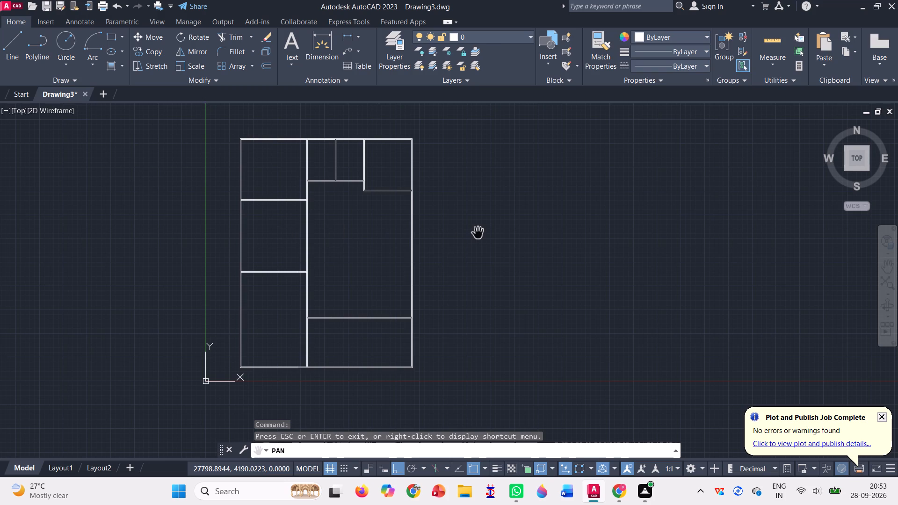
pyautogui.press('Return')
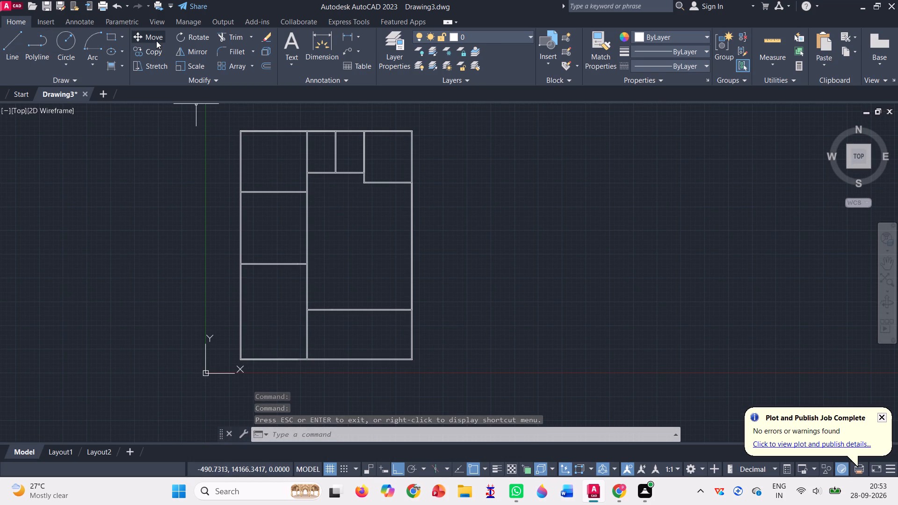
# Move both lines of the upper-left room's lower partition straight down by about 1024.
pyautogui.click(156, 41)
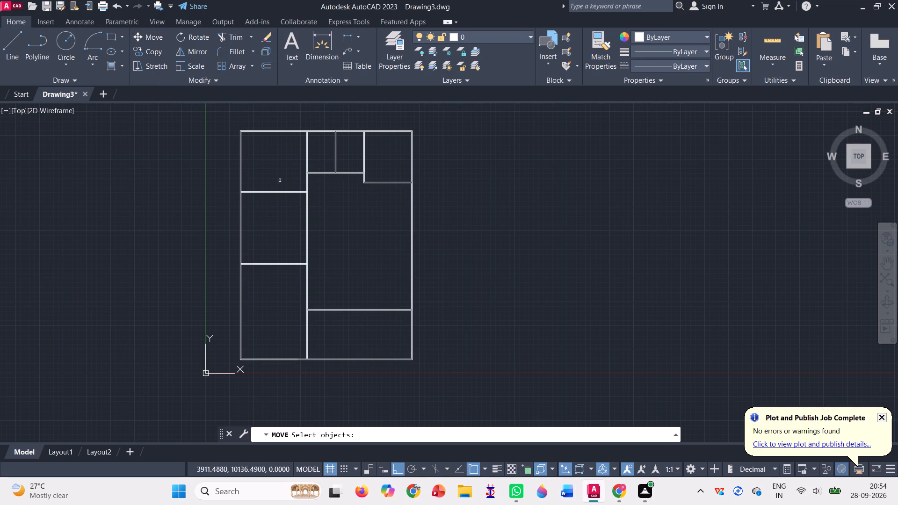
pyautogui.scroll(4, 277, 186)
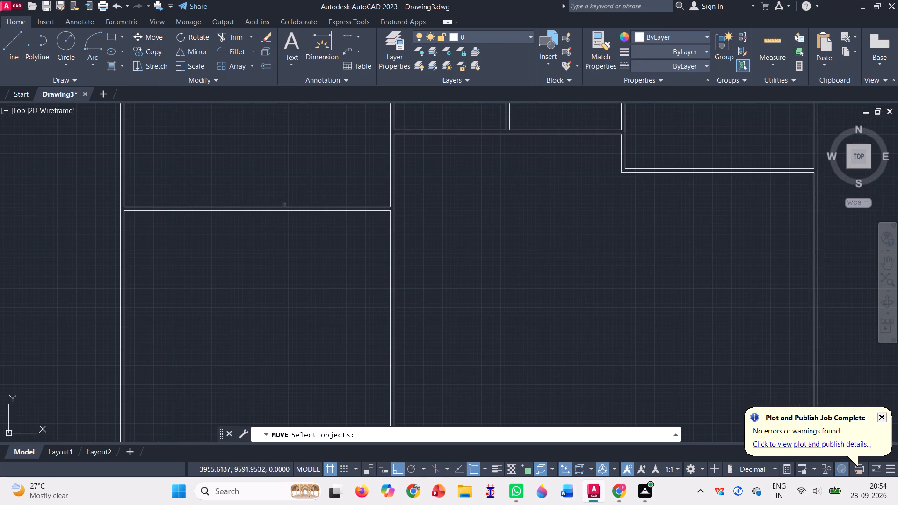
pyautogui.click(286, 206)
pyautogui.click(287, 211)
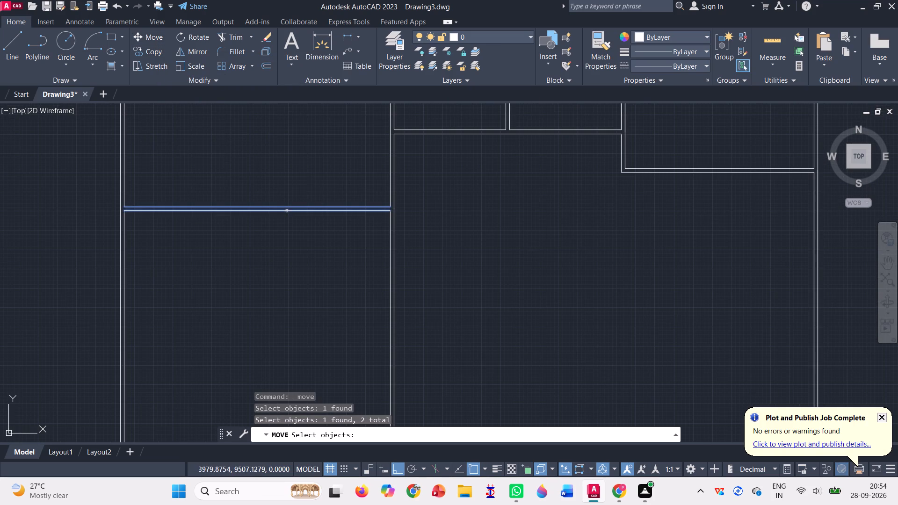
pyautogui.press('Return')
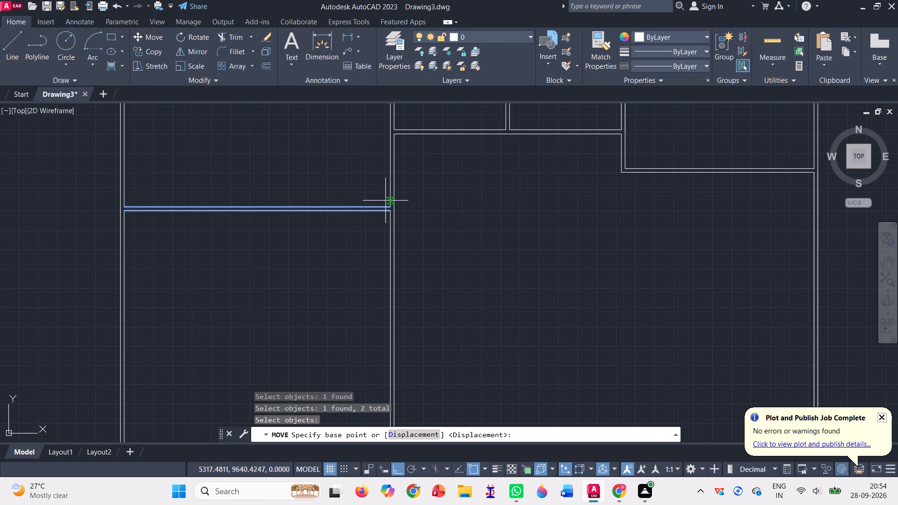
pyautogui.click(388, 207)
pyautogui.scroll(-1, 388, 207)
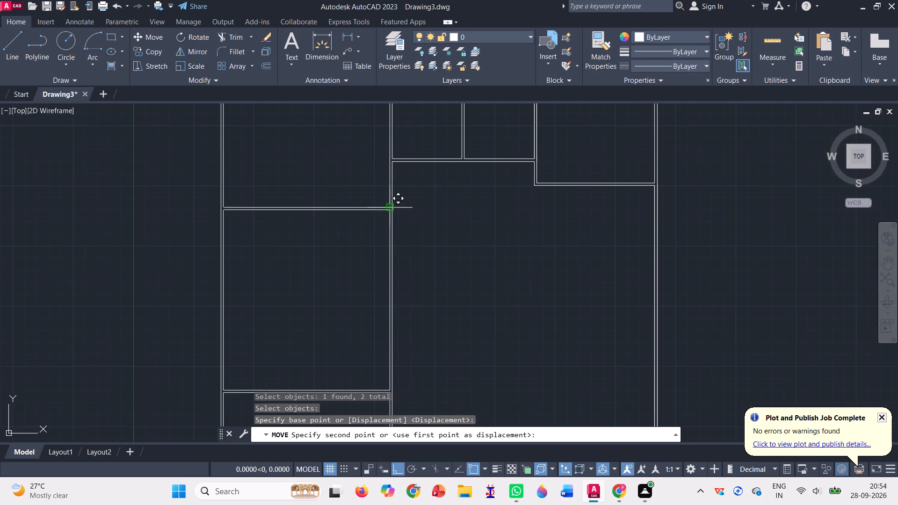
pyautogui.scroll(-2, 386, 210)
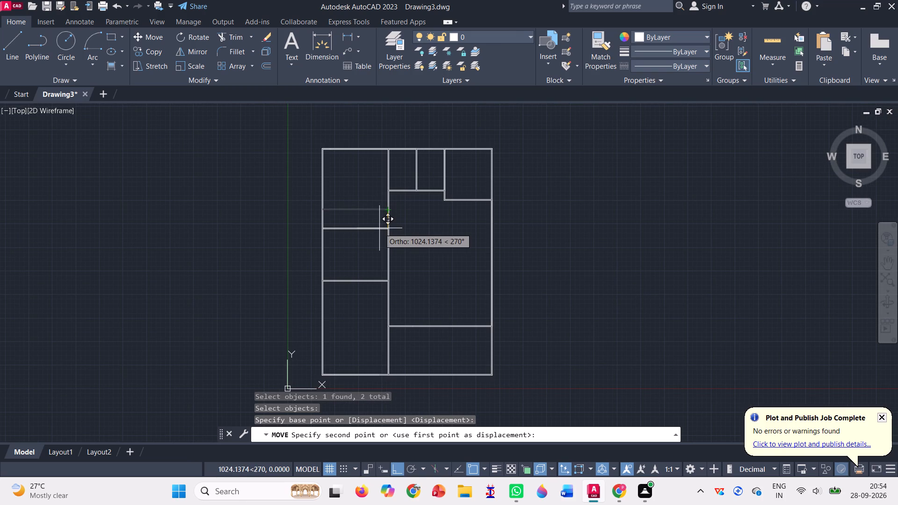
pyautogui.click(379, 228)
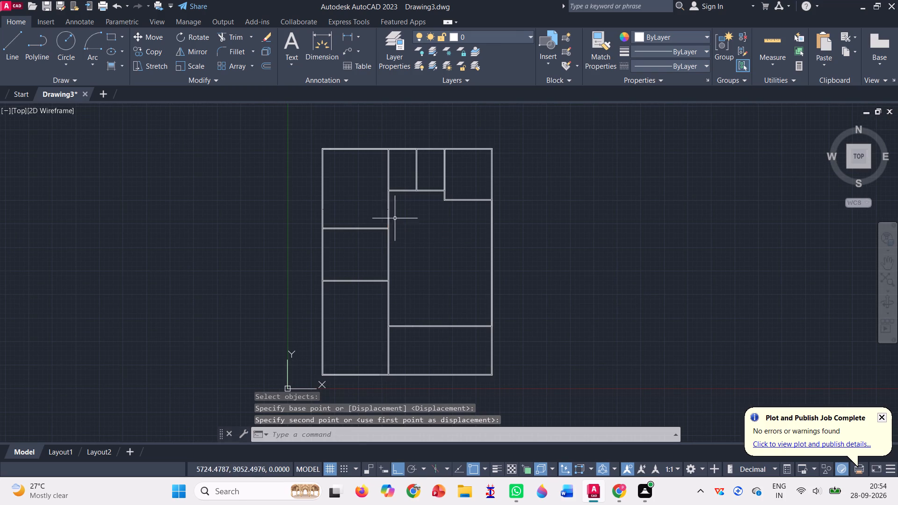
# Draw connected lines bridging the 50-wide gaps in the left room's two side walls at the partition's former position.
pyautogui.scroll(3, 395, 218)
pyautogui.click(16, 42)
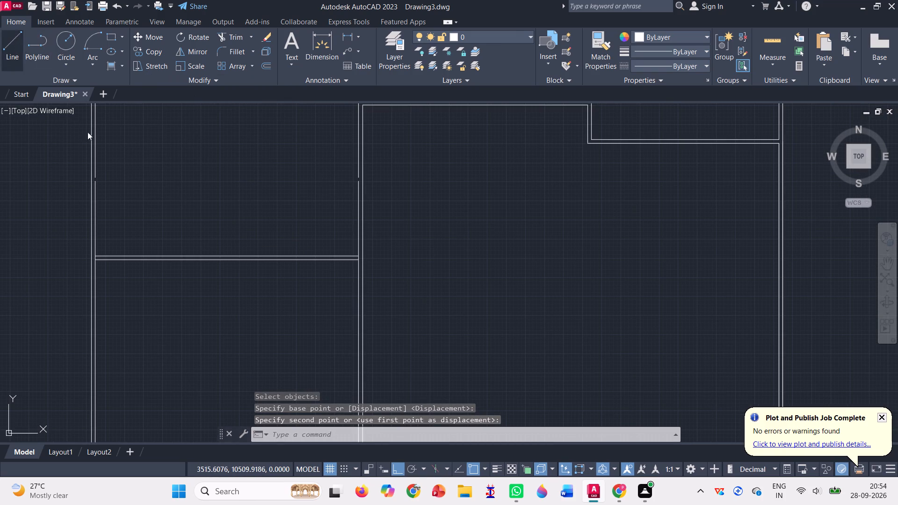
pyautogui.scroll(1, 101, 169)
pyautogui.click(89, 182)
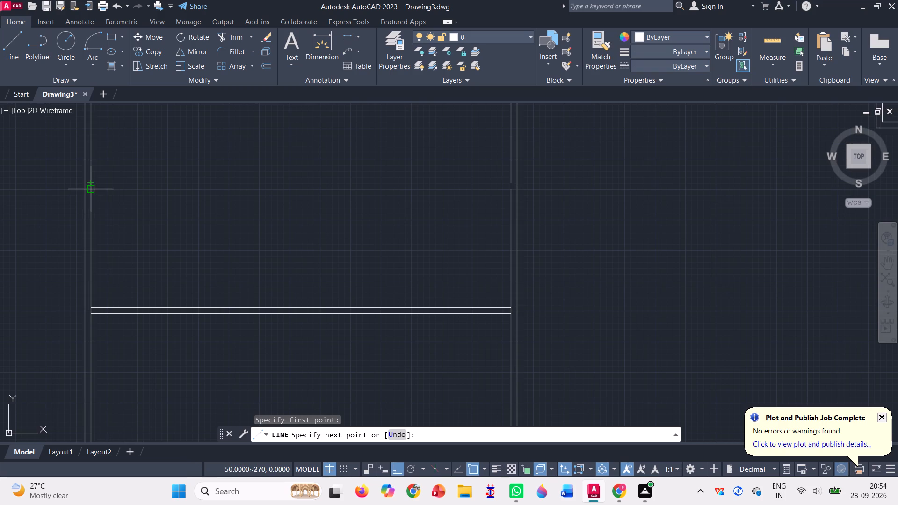
pyautogui.click(88, 191)
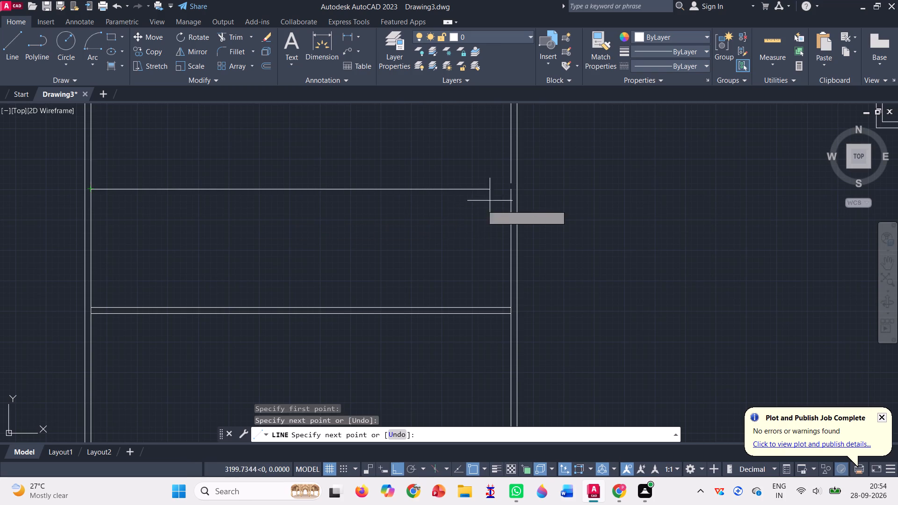
pyautogui.click(514, 190)
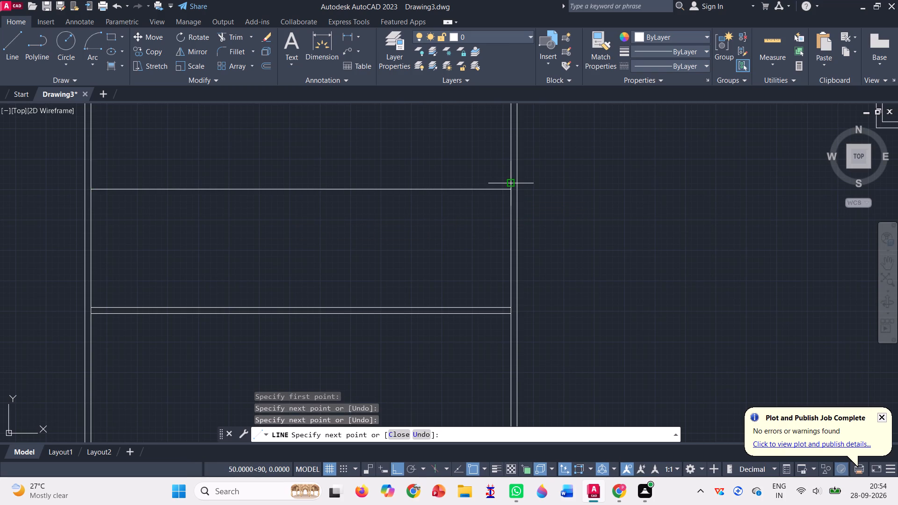
pyautogui.click(513, 183)
pyautogui.press('Return')
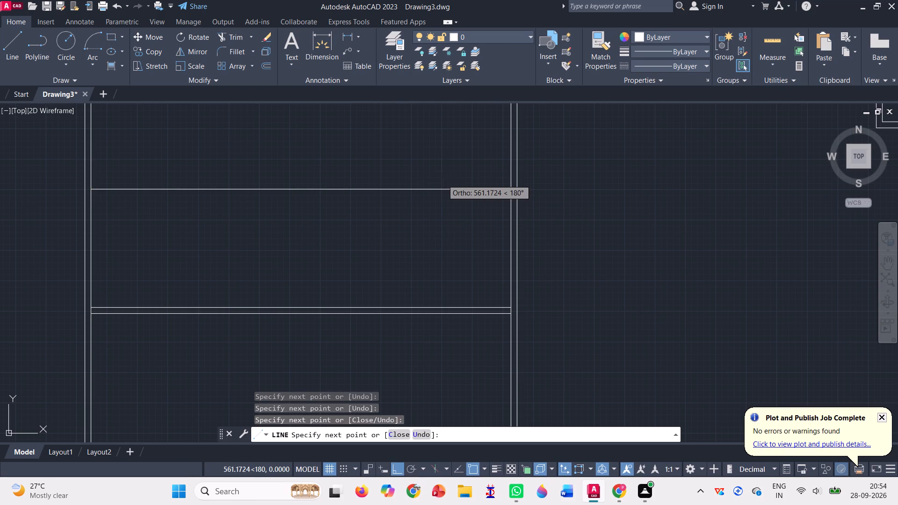
# Trim away the horizontal line across the upper-left room that connects the two wall-gap patches.
pyautogui.click(231, 37)
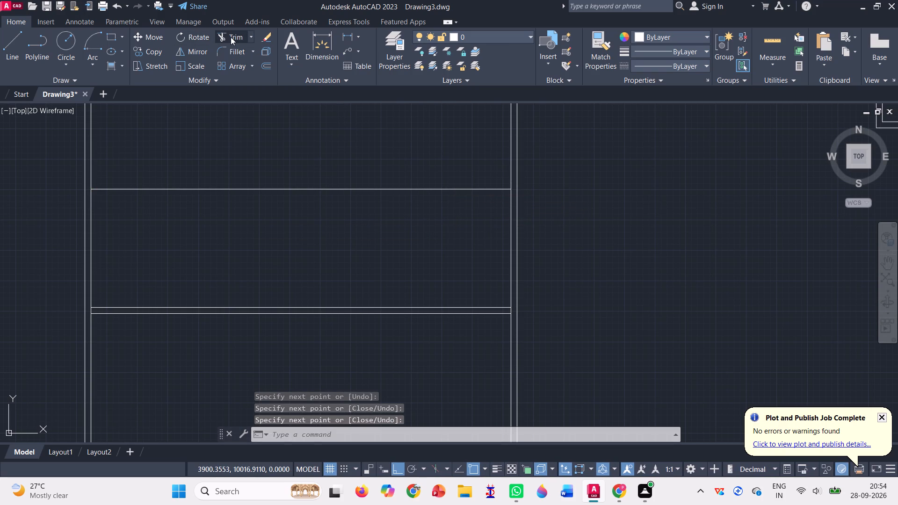
pyautogui.moveTo(267, 151); pyautogui.dragTo(276, 211)
pyautogui.scroll(-1, 280, 209)
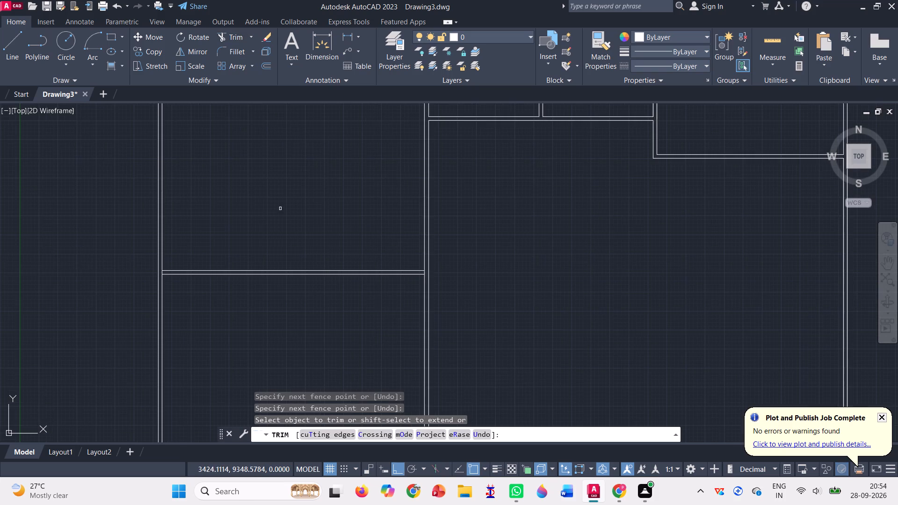
pyautogui.scroll(-2, 280, 209)
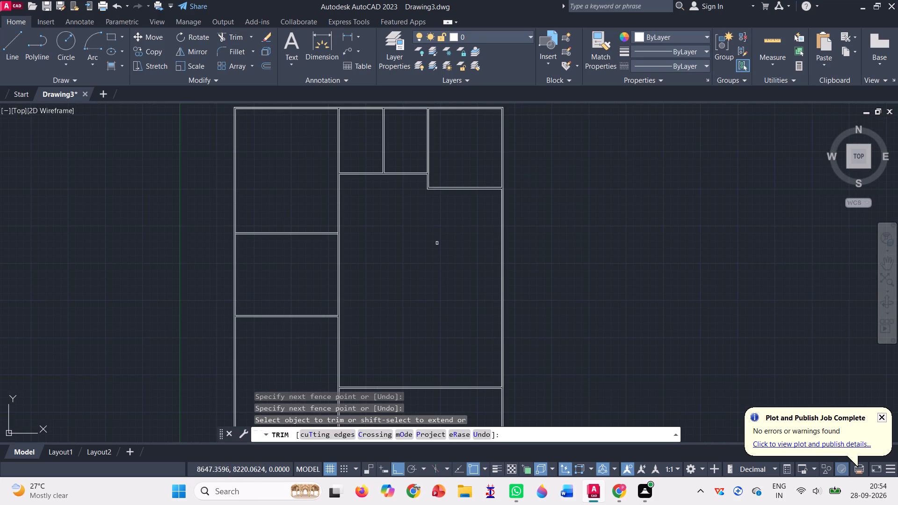
pyautogui.press('Escape')
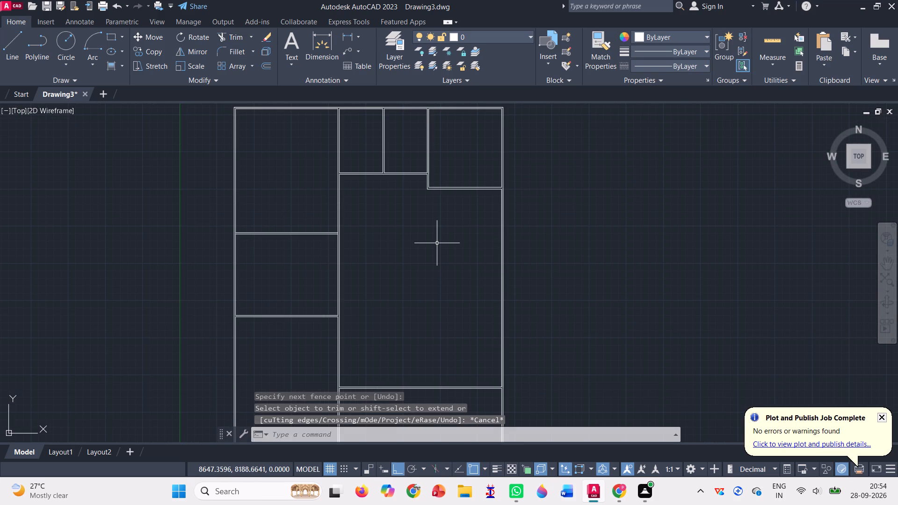
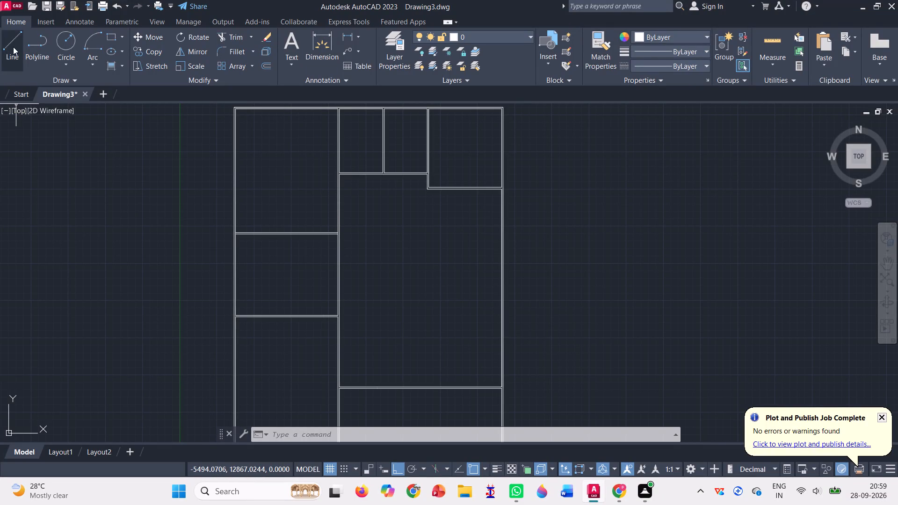
# Copy the inner line of the middle-left room's right wall leftward at distances of 100, 200, 300, 400, 500, 600 and 700.
pyautogui.click(152, 50)
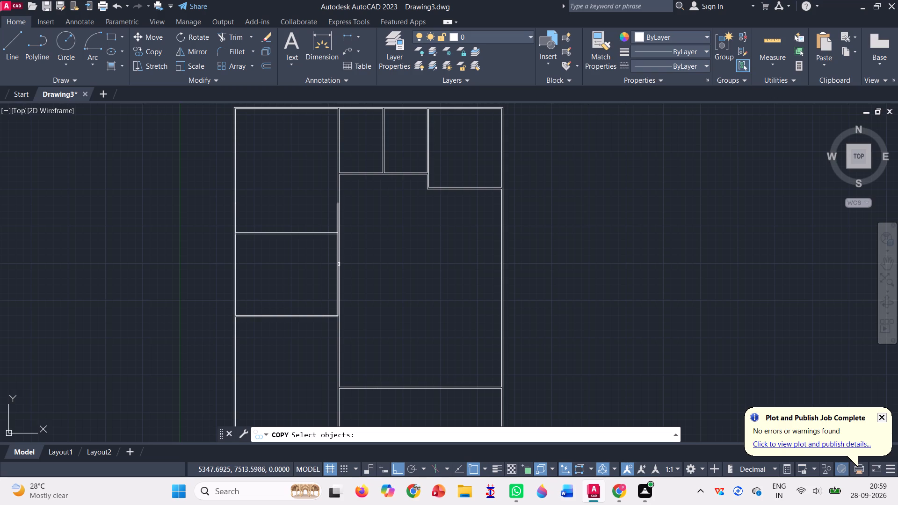
pyautogui.scroll(1, 339, 264)
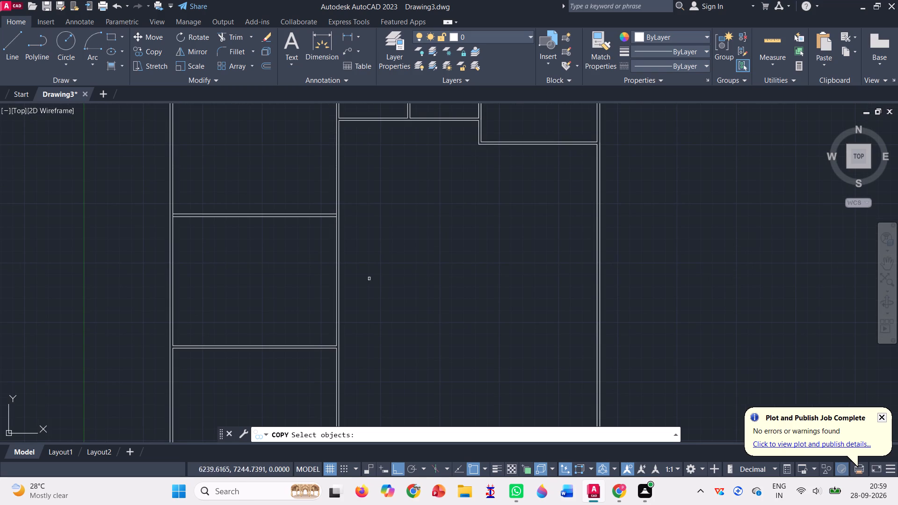
pyautogui.click(335, 288)
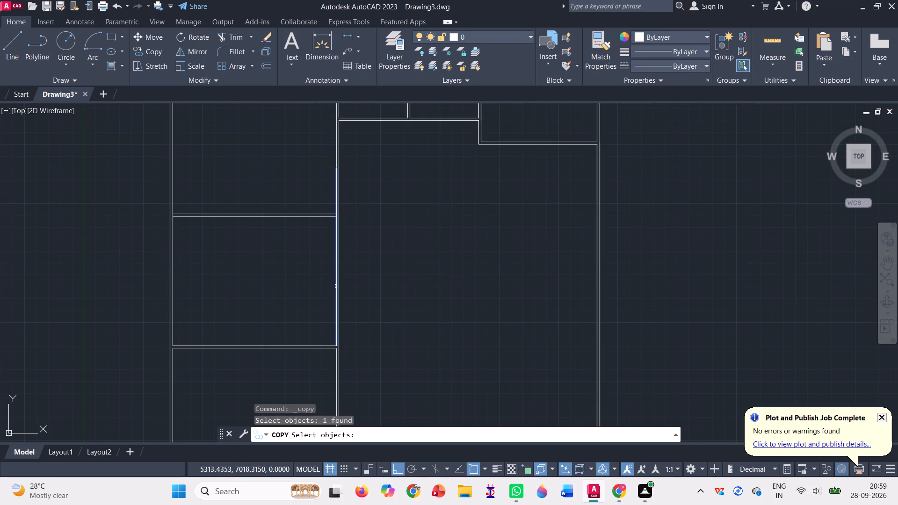
pyautogui.press('Return')
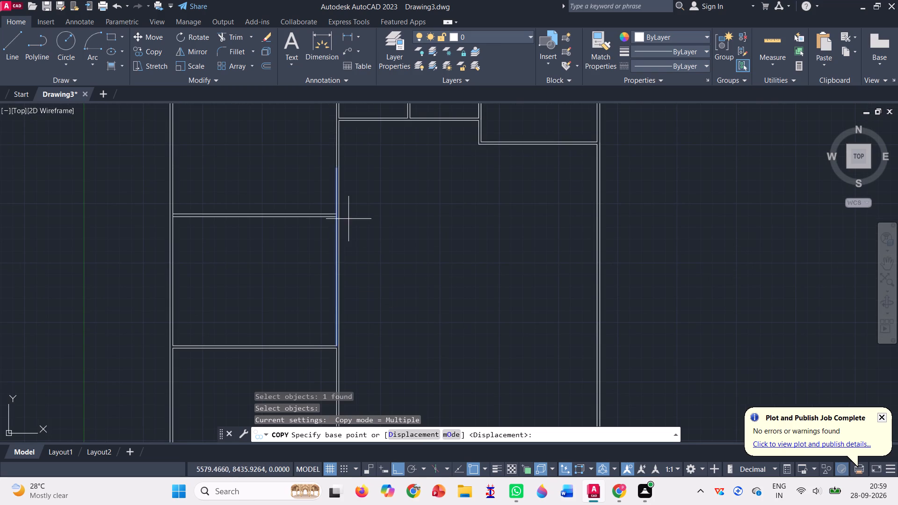
pyautogui.scroll(2, 337, 221)
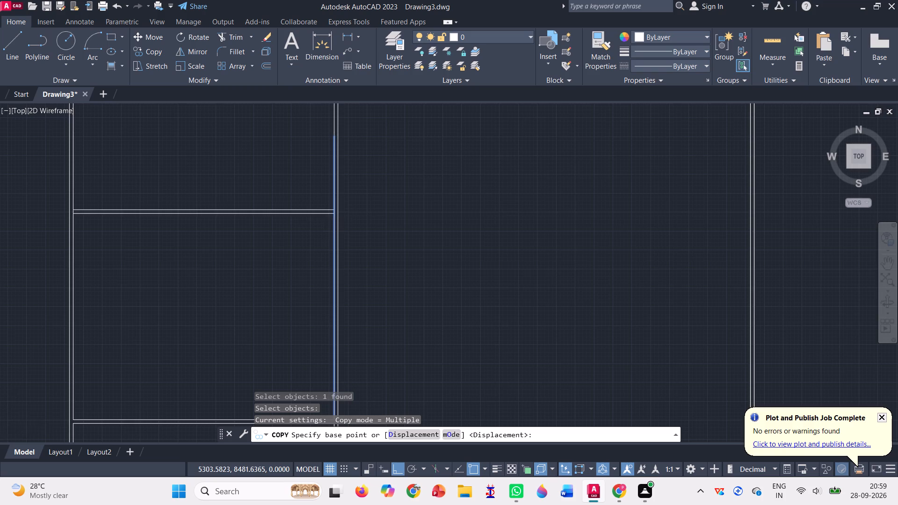
pyautogui.click(336, 209)
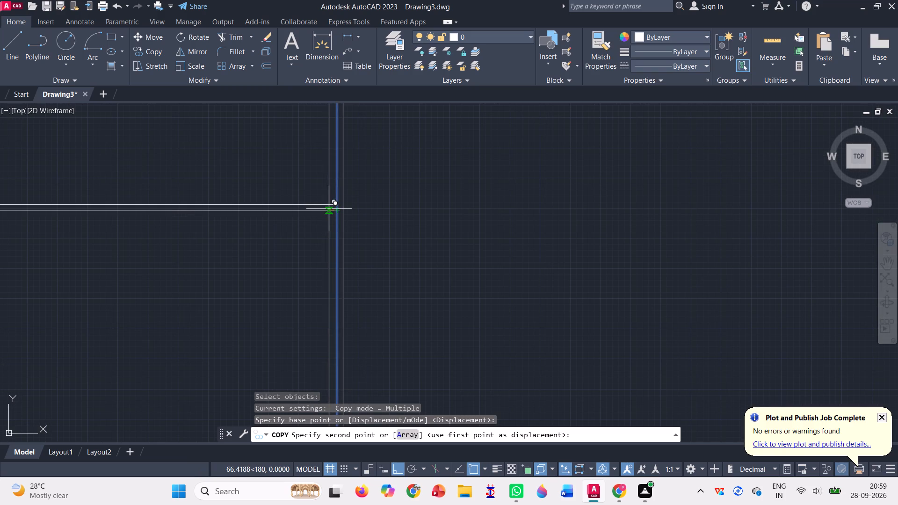
pyautogui.write('10')
pyautogui.press('0')
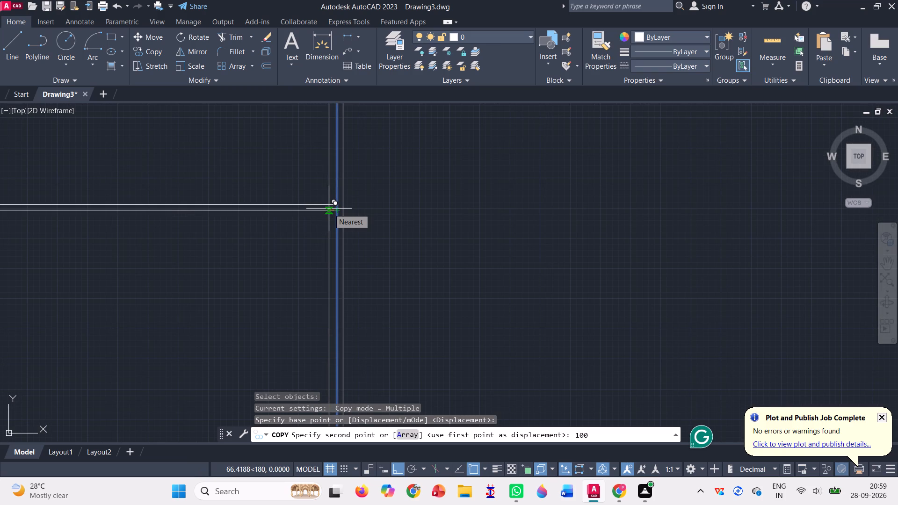
pyautogui.press('Return')
pyautogui.write('200')
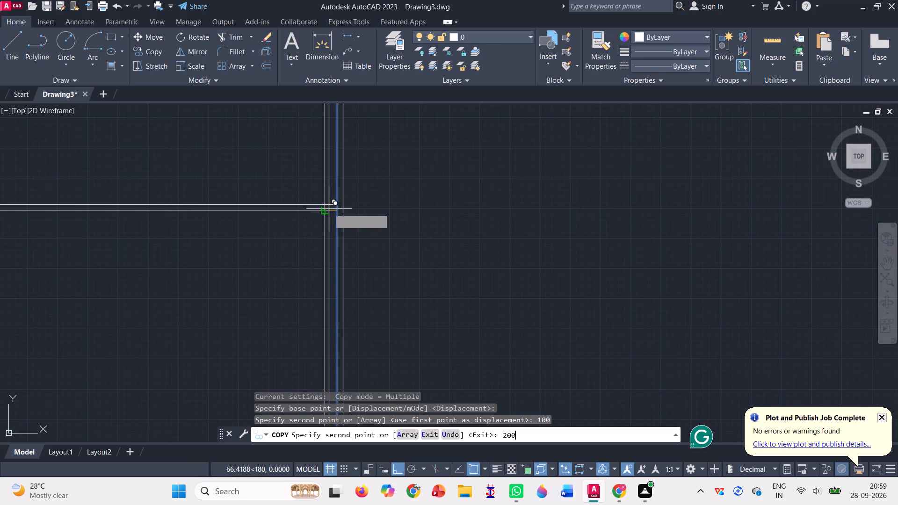
pyautogui.press('Return')
pyautogui.write('300')
pyautogui.press('Return')
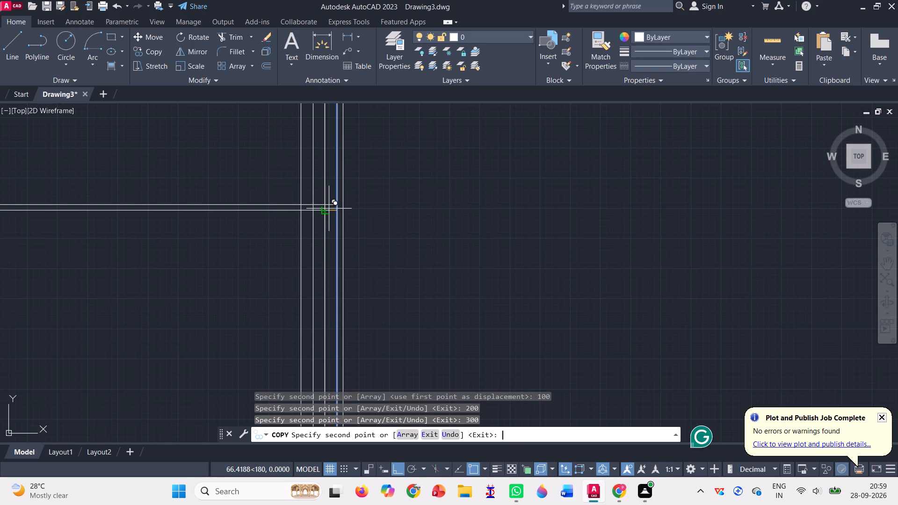
pyautogui.write('400')
pyautogui.press('Return')
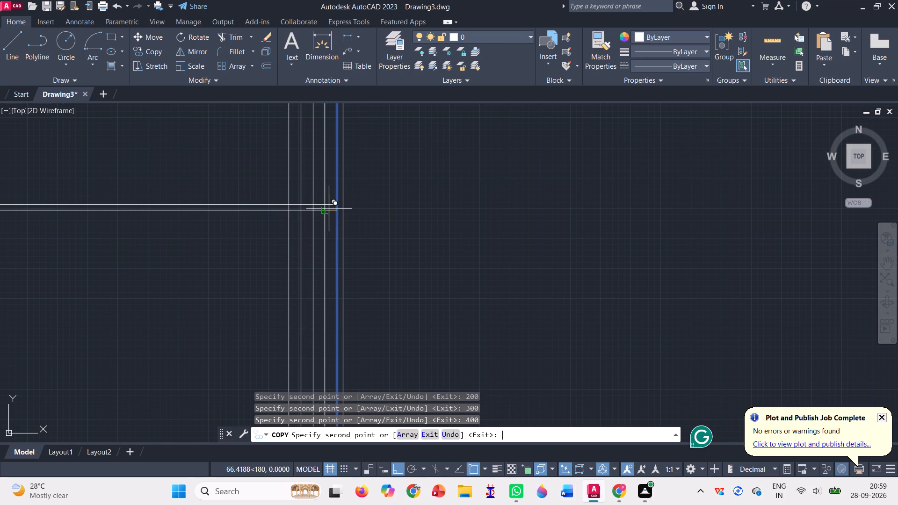
pyautogui.write('500')
pyautogui.press('Return')
pyautogui.write('600')
pyautogui.press('0')
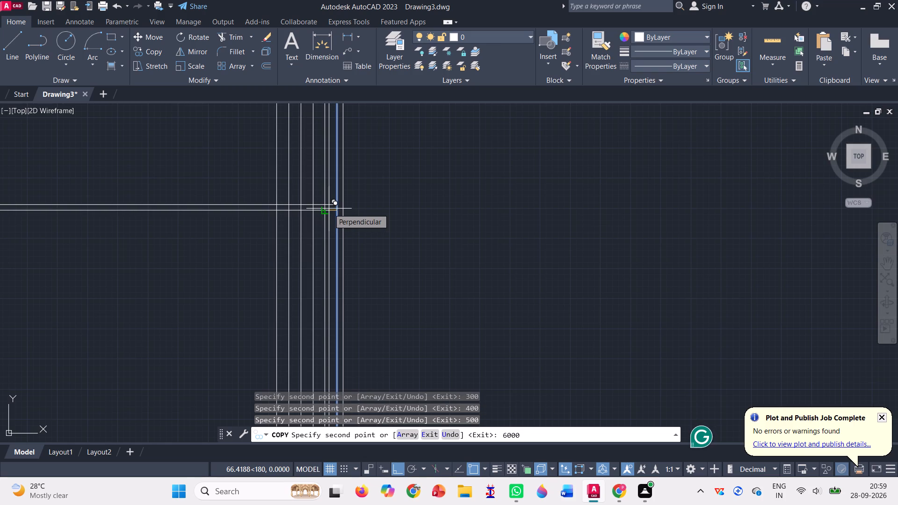
pyautogui.press('BackSpace')
pyautogui.press('Return')
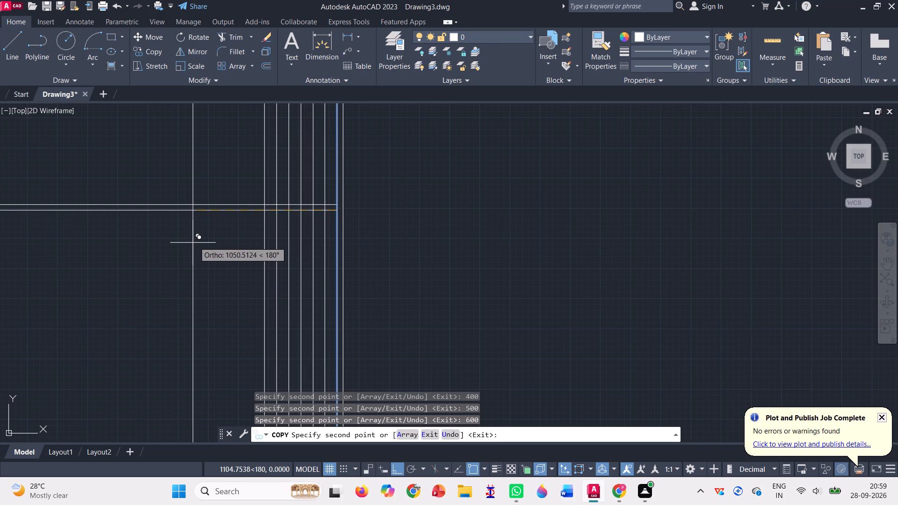
pyautogui.write('700')
pyautogui.press('Return')
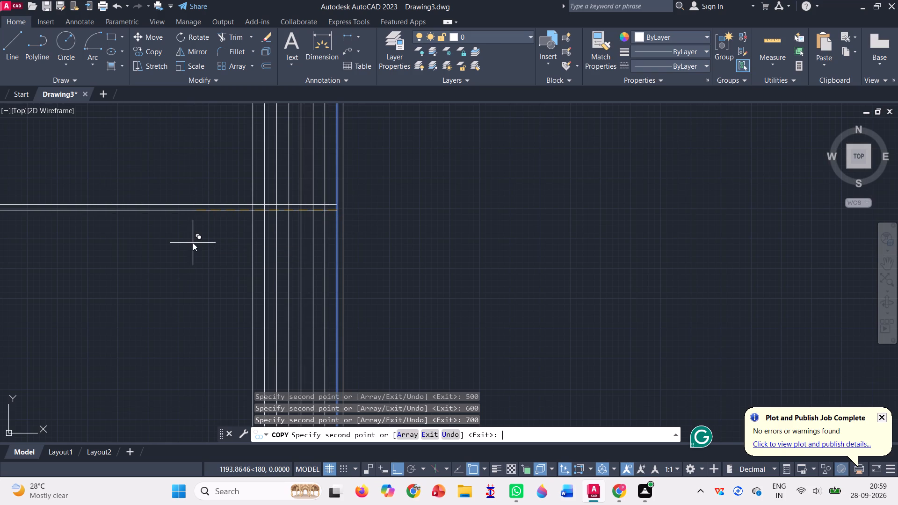
# Add further leftward copies of the same wall line at distances of 800, 900 and 1000.
pyautogui.scroll(-3, 193, 243)
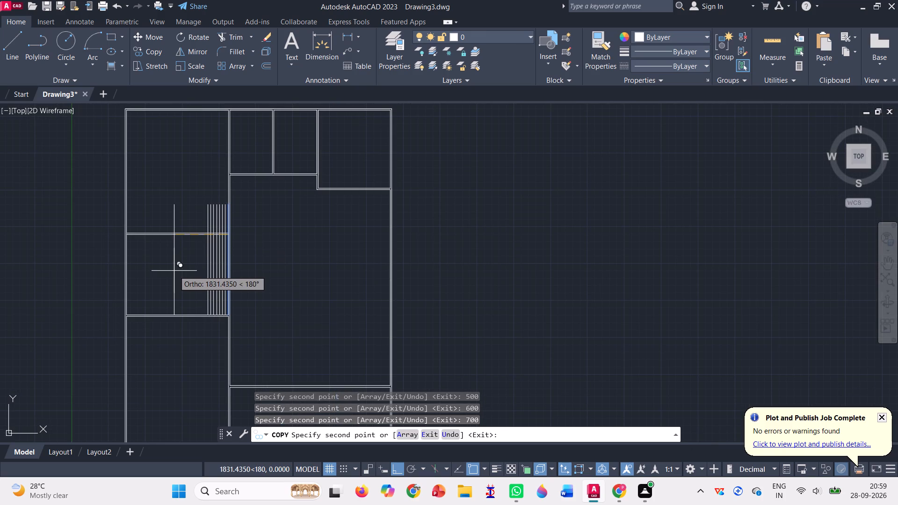
pyautogui.scroll(2, 173, 271)
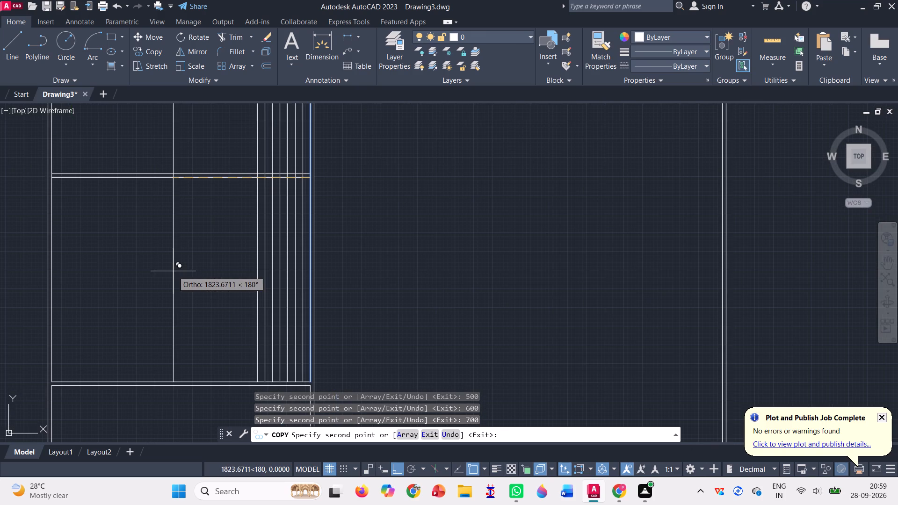
pyautogui.write('800')
pyautogui.press('Return')
pyautogui.write('900')
pyautogui.press('Return')
pyautogui.write('1000')
pyautogui.press('Return')
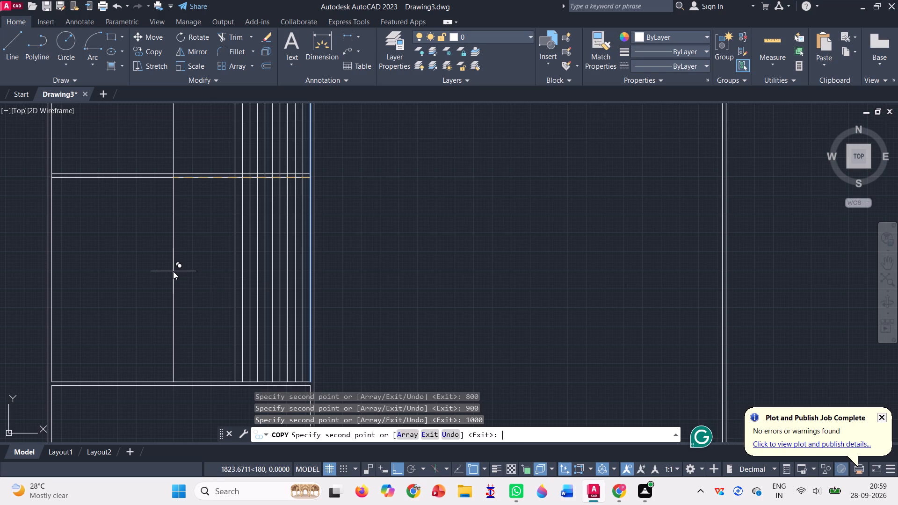
pyautogui.press('Return')
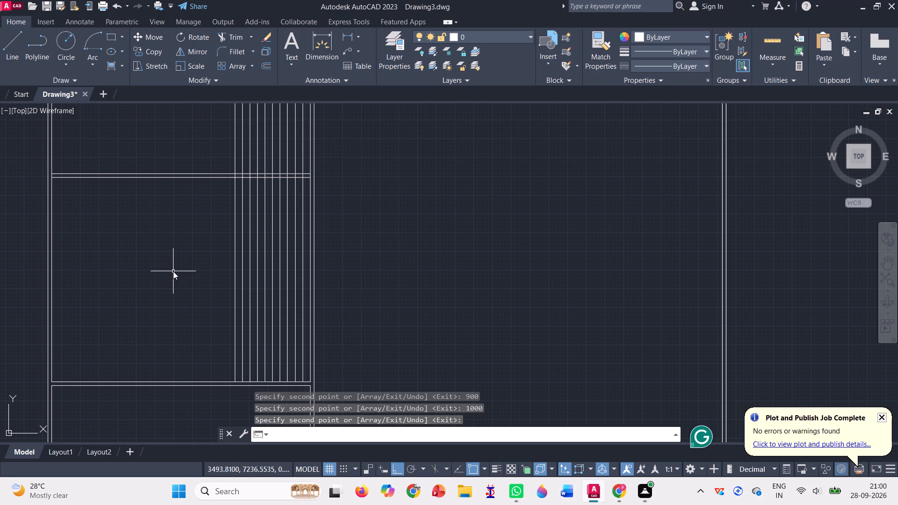
# Trim off the parts of the ten copied vertical lines that extend above the middle-left room's upper partition.
pyautogui.scroll(-2, 173, 272)
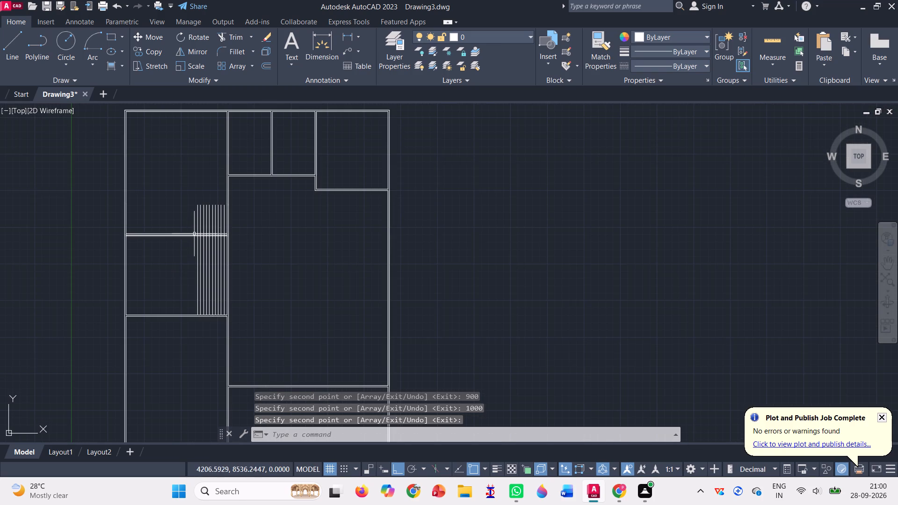
pyautogui.scroll(1, 194, 234)
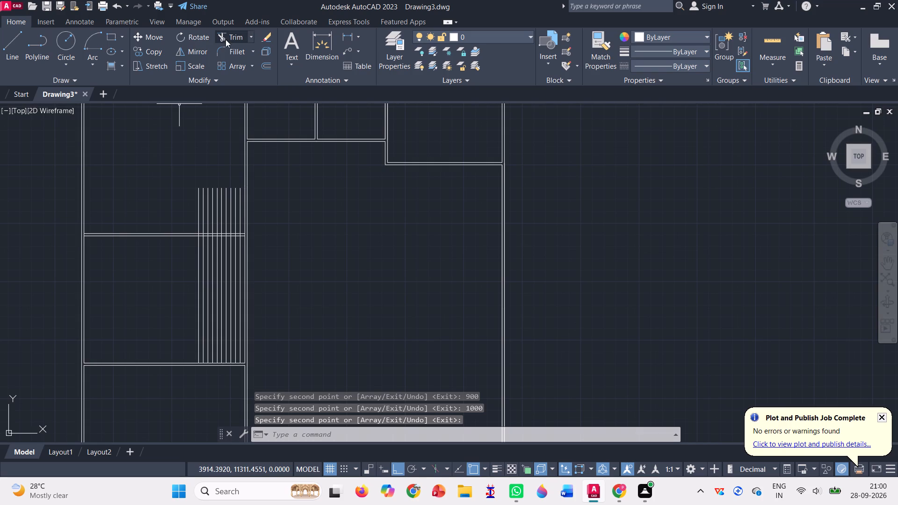
pyautogui.click(225, 39)
pyautogui.scroll(3, 224, 222)
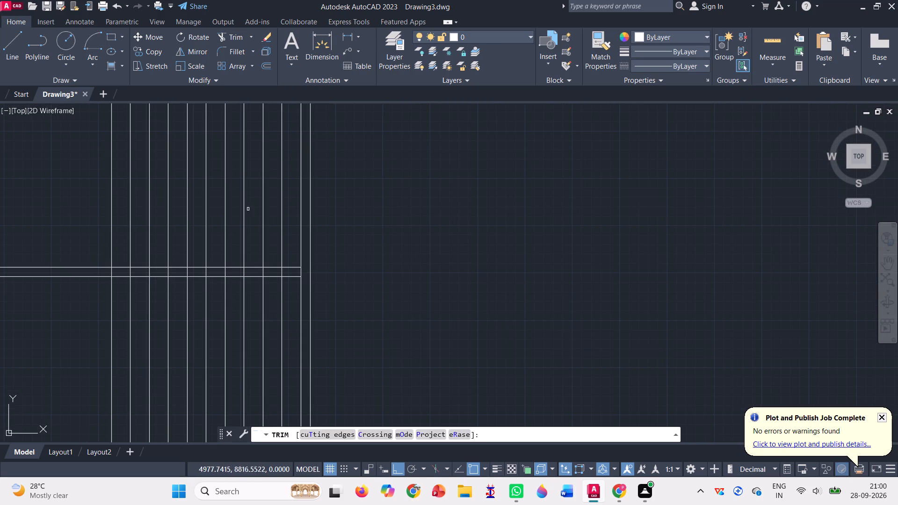
pyautogui.moveTo(287, 207); pyautogui.dragTo(107, 214)
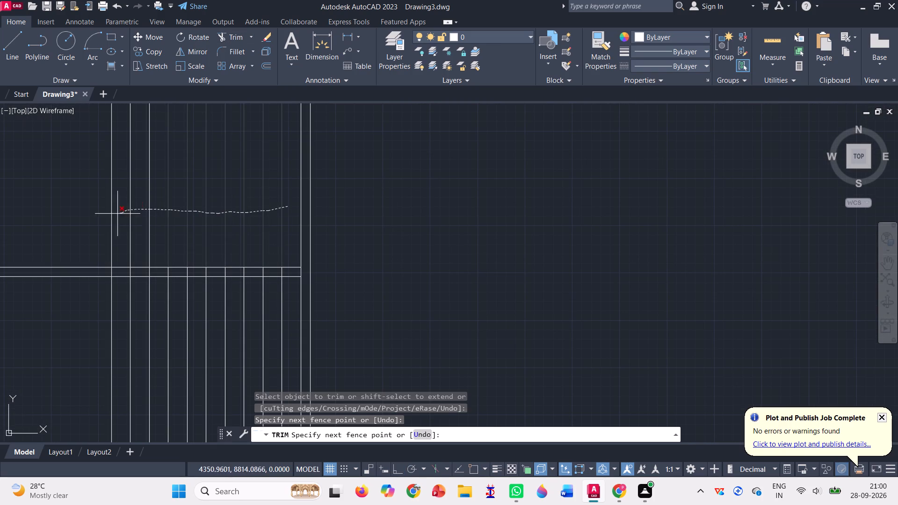
pyautogui.moveTo(107, 214); pyautogui.dragTo(94, 214)
# Trim the short segments of the ten copied lines between the two lines of the upper partition.
pyautogui.scroll(3, 137, 281)
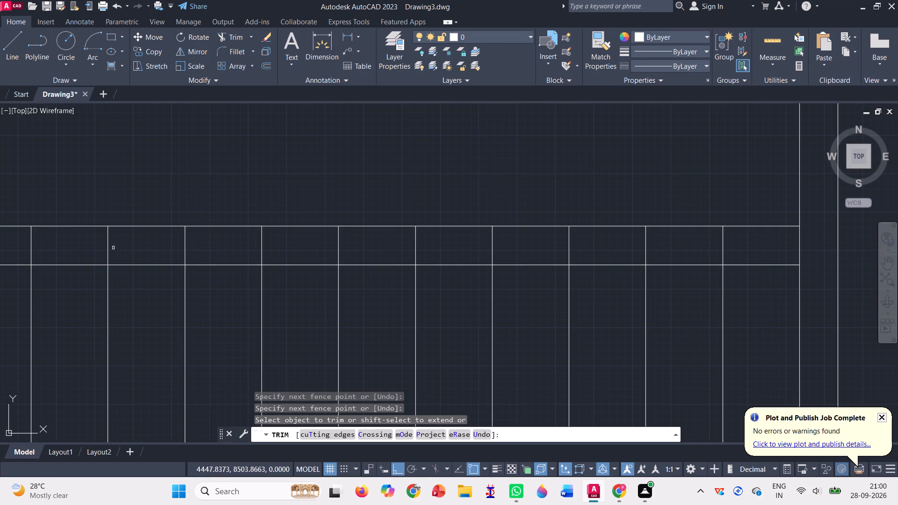
pyautogui.moveTo(3, 245); pyautogui.dragTo(167, 242)
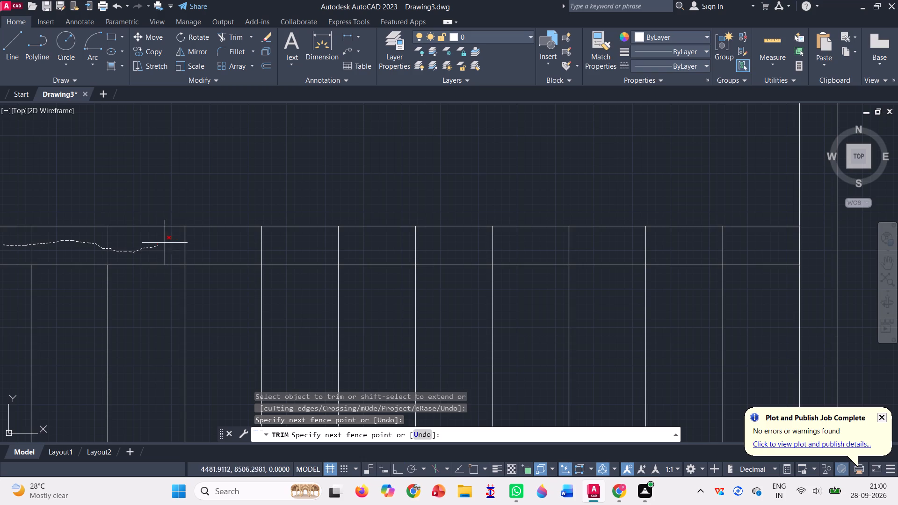
pyautogui.moveTo(167, 242); pyautogui.dragTo(359, 240)
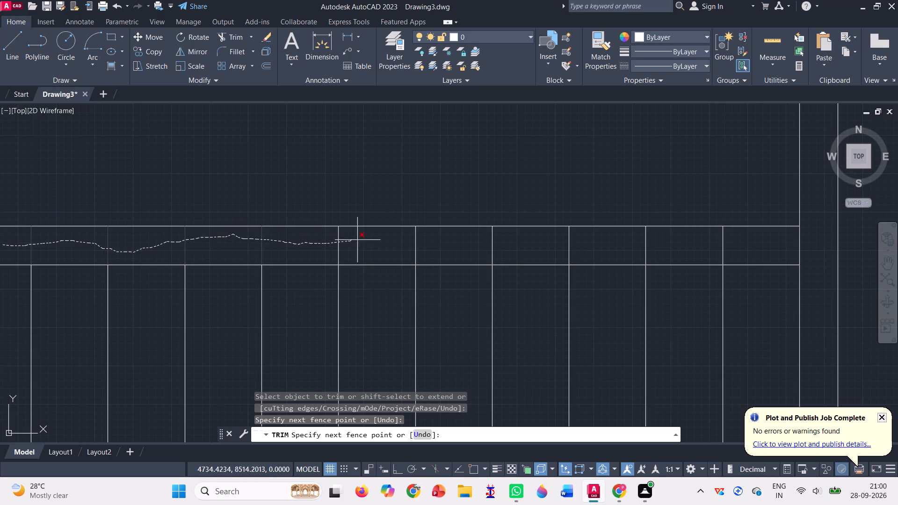
pyautogui.moveTo(359, 240); pyautogui.dragTo(568, 249)
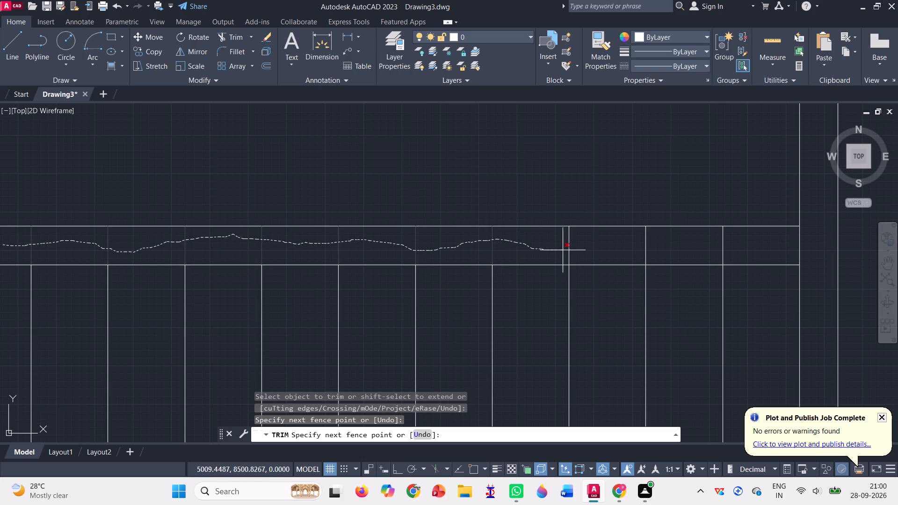
pyautogui.moveTo(568, 249); pyautogui.dragTo(728, 241)
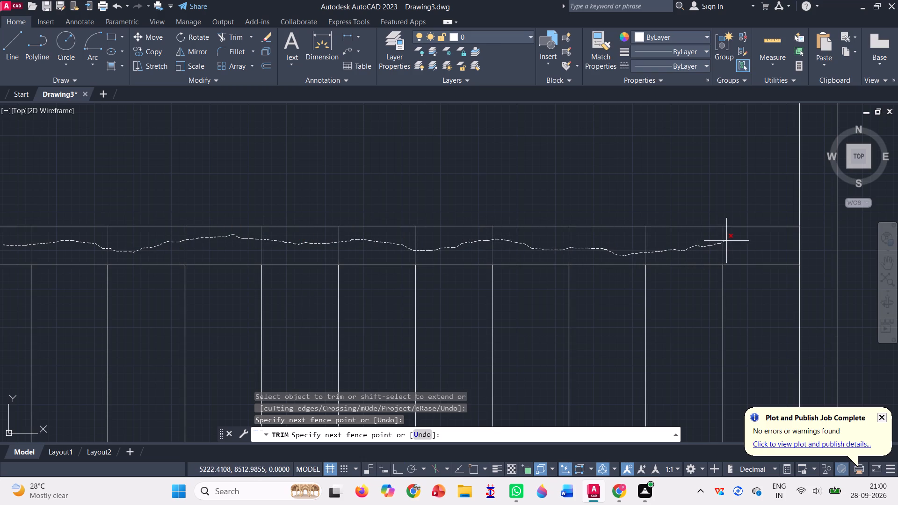
pyautogui.moveTo(728, 241); pyautogui.dragTo(728, 240)
pyautogui.scroll(-2, 728, 240)
pyautogui.scroll(-2, 546, 202)
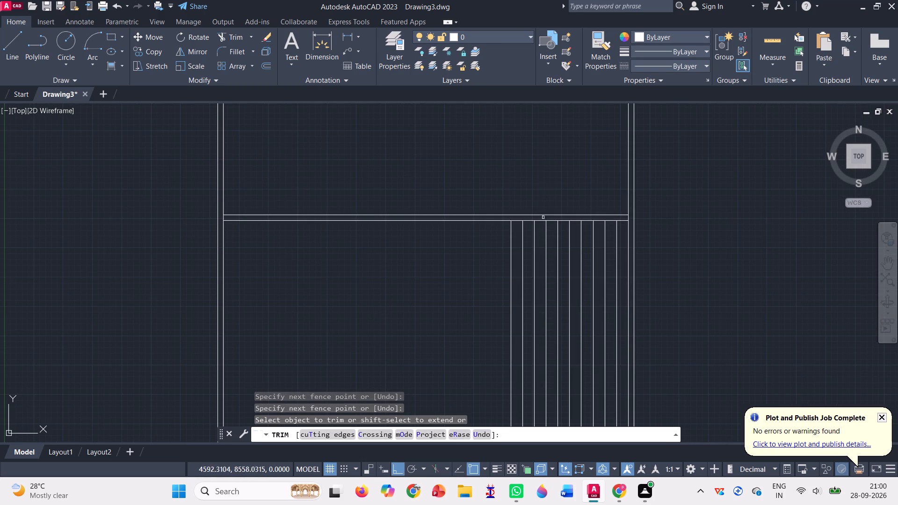
# Remove the two leftmost copied vertical lines, 900 and 1000 from the wall, using Trim.
pyautogui.scroll(-1, 486, 192)
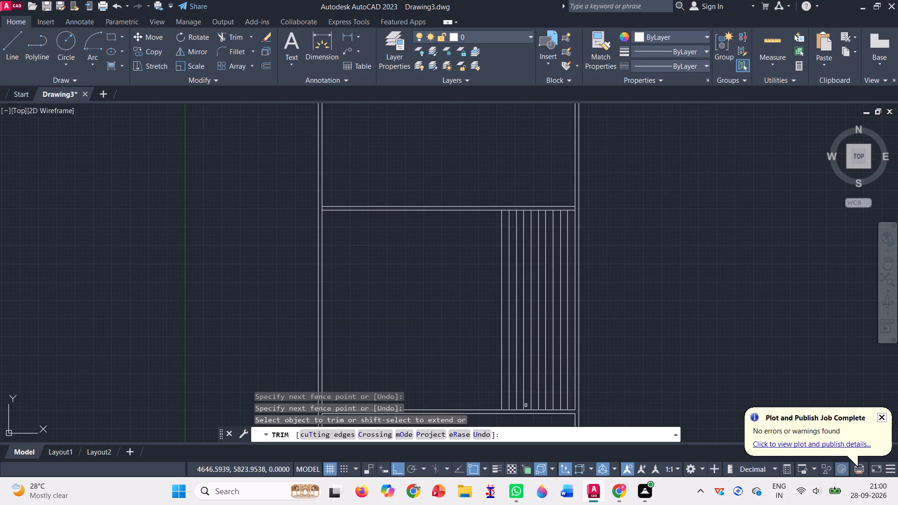
pyautogui.scroll(2, 521, 427)
pyautogui.scroll(1, 509, 389)
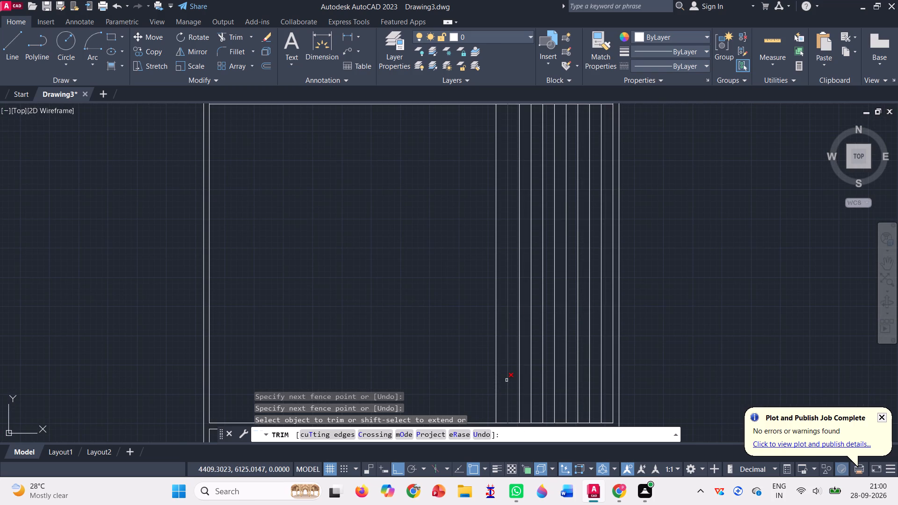
pyautogui.click(507, 380)
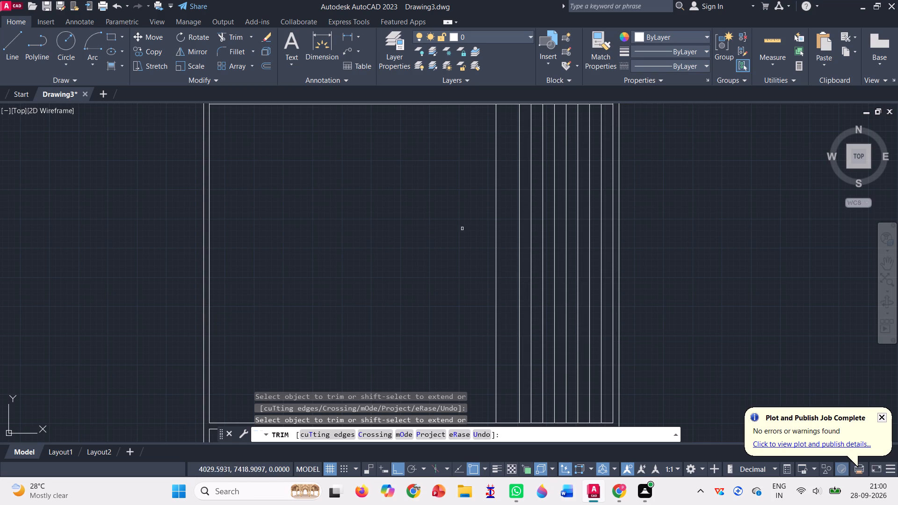
pyautogui.click(495, 243)
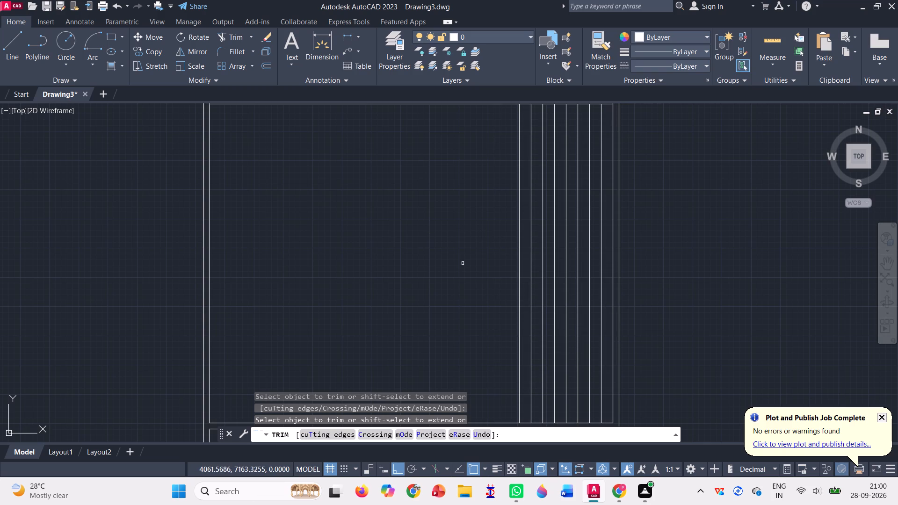
pyautogui.press('Escape')
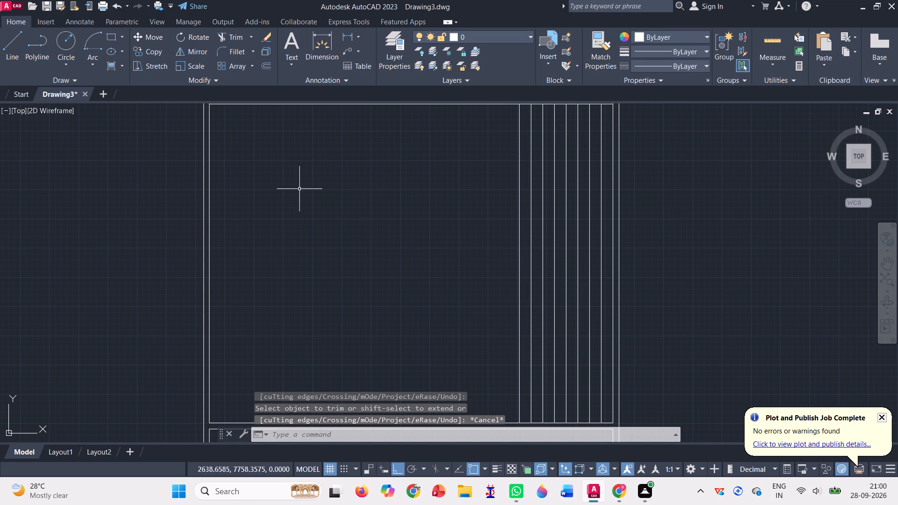
# Scale up the eight vertical lines about the rightmost line's lower endpoint so they extend well past the room's upper partition.
pyautogui.click(180, 68)
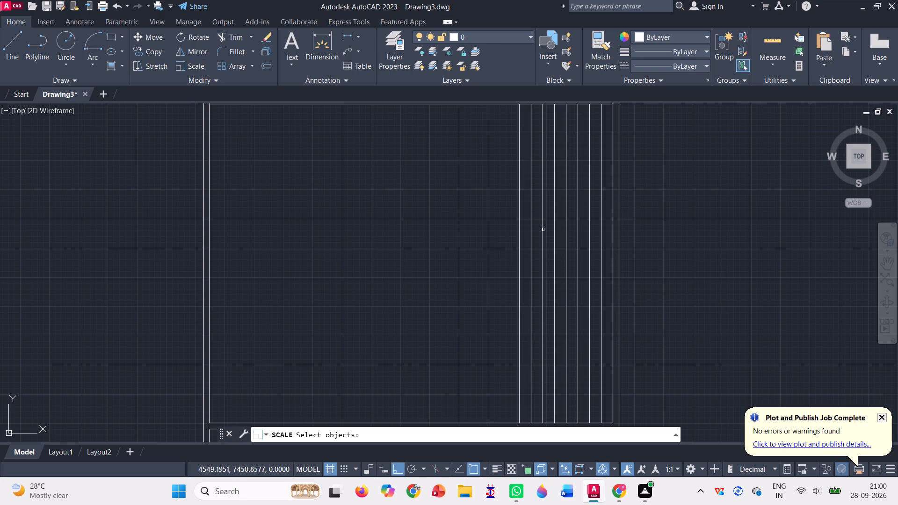
pyautogui.moveTo(607, 248); pyautogui.dragTo(497, 258)
pyautogui.press('Return')
pyautogui.scroll(-1, 554, 285)
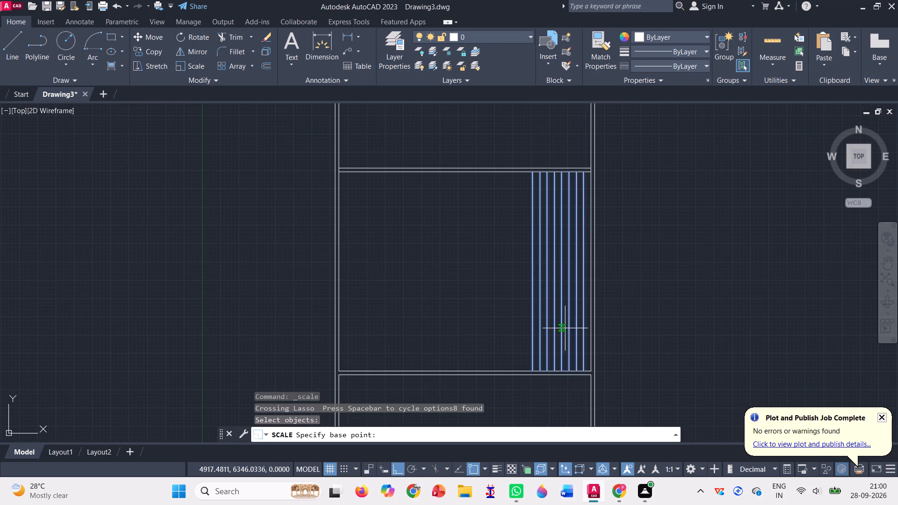
pyautogui.scroll(3, 583, 362)
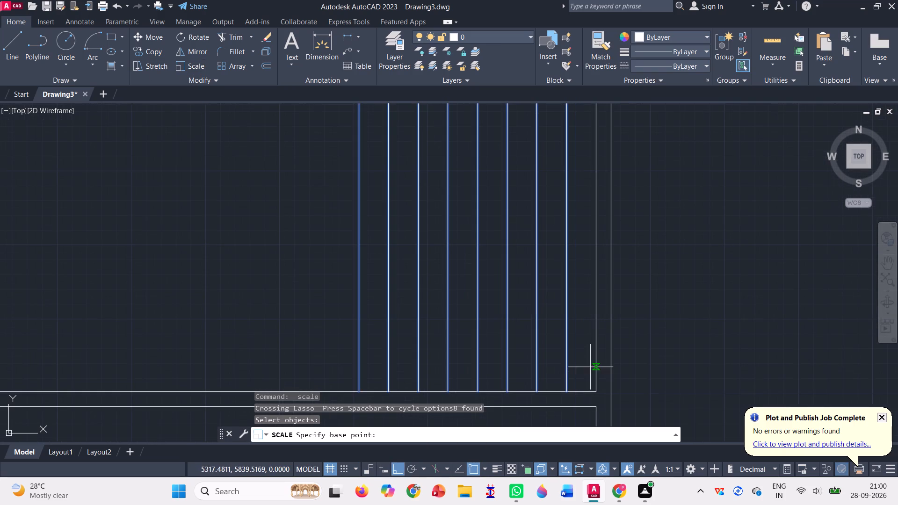
pyautogui.click(569, 391)
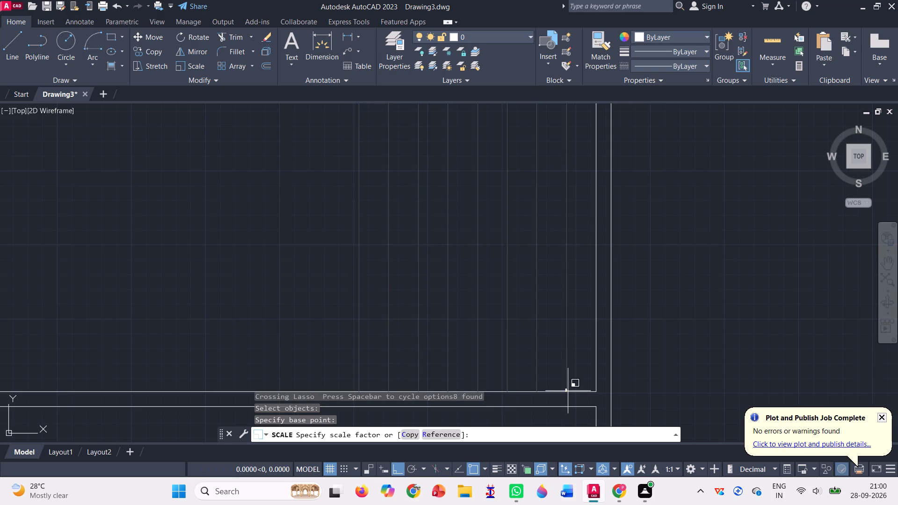
pyautogui.scroll(-4, 566, 385)
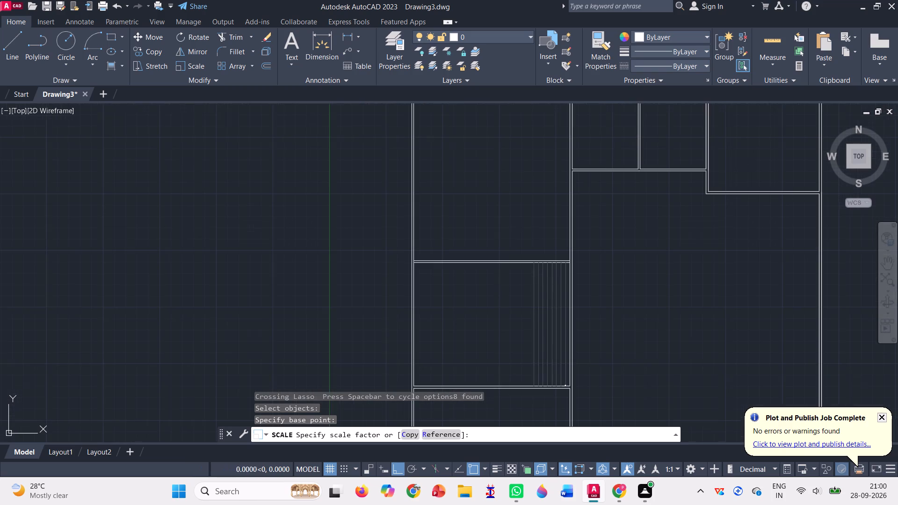
pyautogui.click(457, 316)
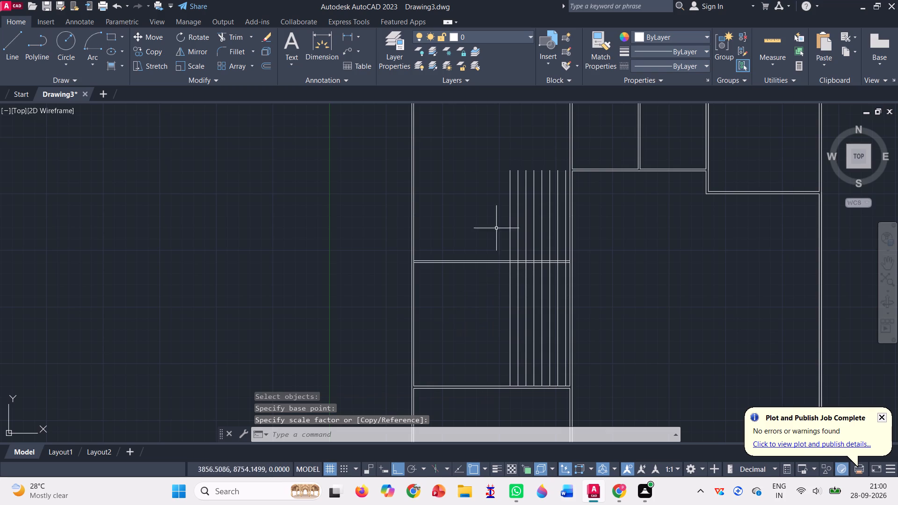
# Trim off the parts of the eight scaled vertical lines that extend above the middle-left room's upper partition.
pyautogui.click(231, 40)
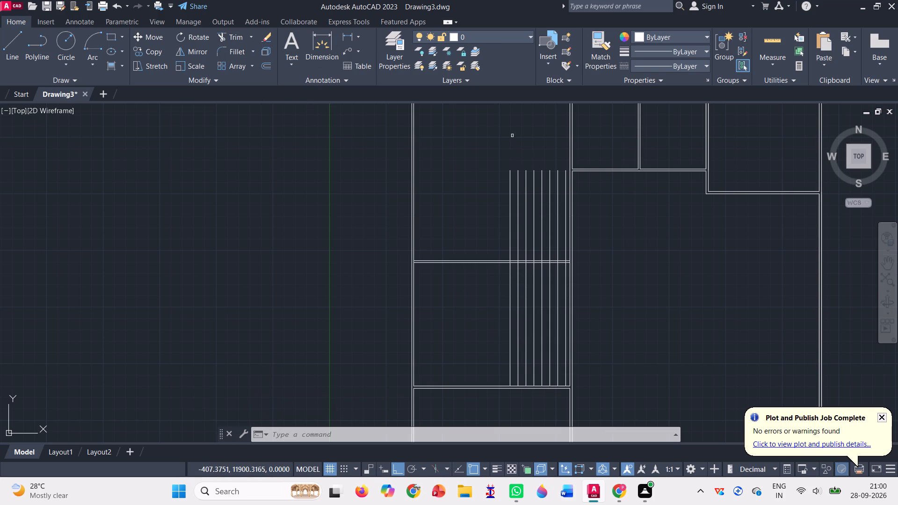
pyautogui.scroll(2, 569, 212)
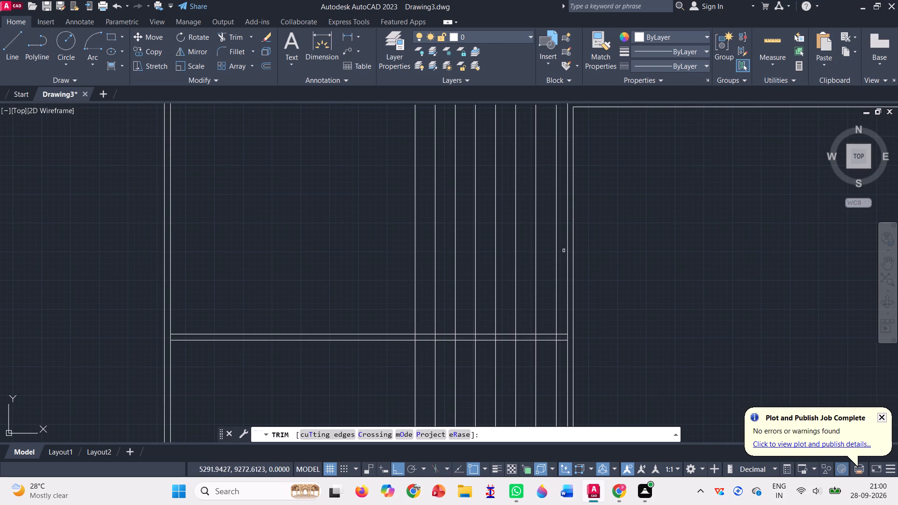
pyautogui.click(561, 252)
pyautogui.moveTo(561, 252); pyautogui.dragTo(391, 252)
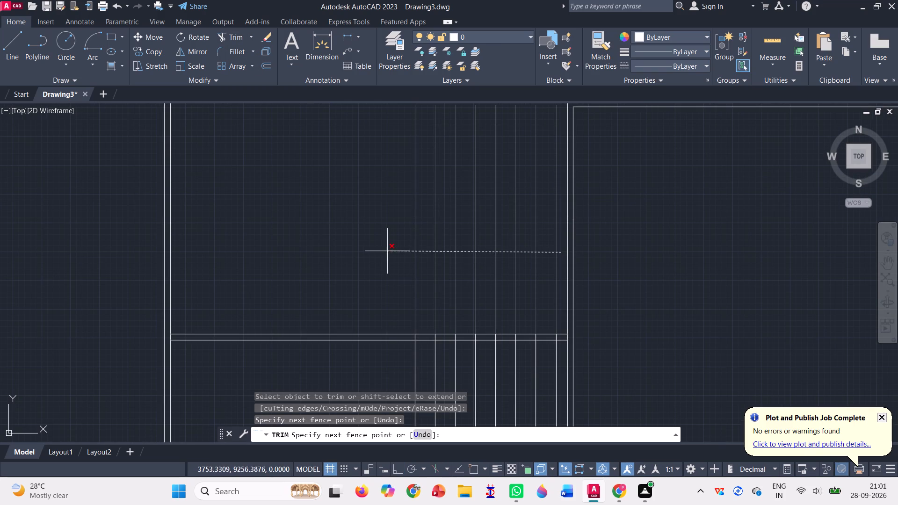
pyautogui.click(391, 239)
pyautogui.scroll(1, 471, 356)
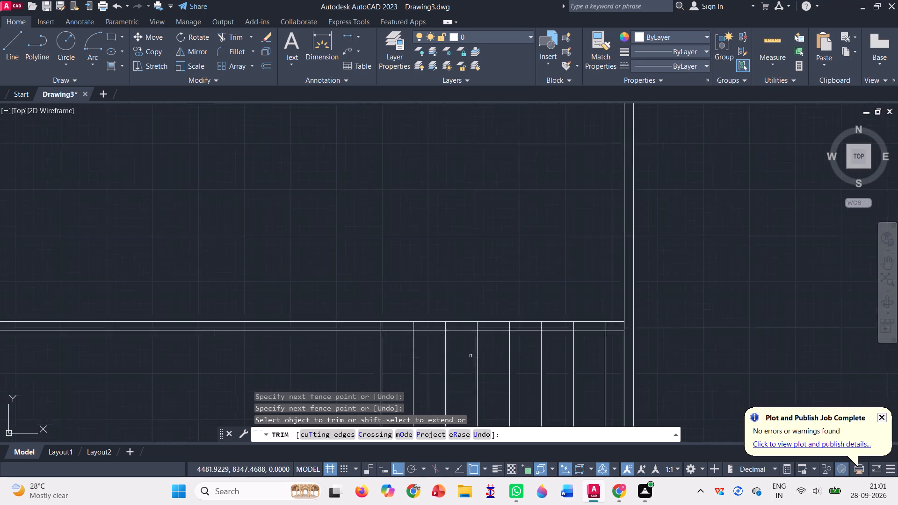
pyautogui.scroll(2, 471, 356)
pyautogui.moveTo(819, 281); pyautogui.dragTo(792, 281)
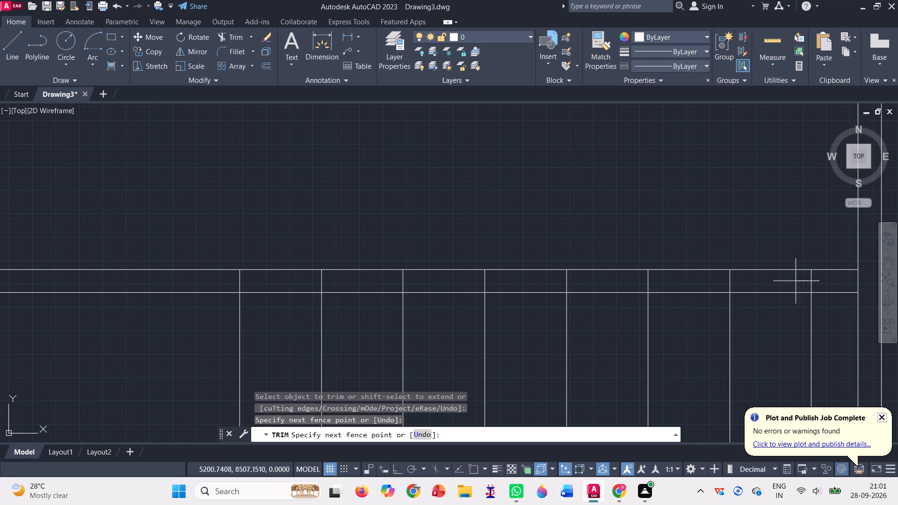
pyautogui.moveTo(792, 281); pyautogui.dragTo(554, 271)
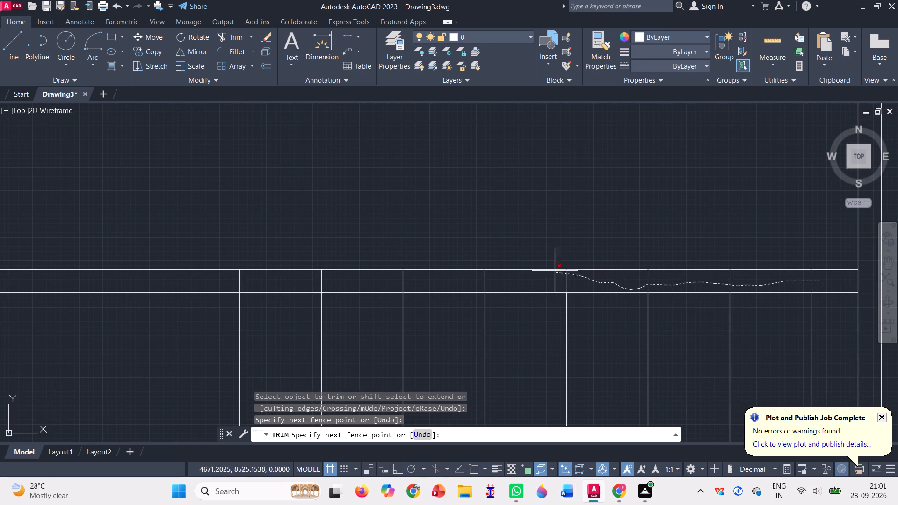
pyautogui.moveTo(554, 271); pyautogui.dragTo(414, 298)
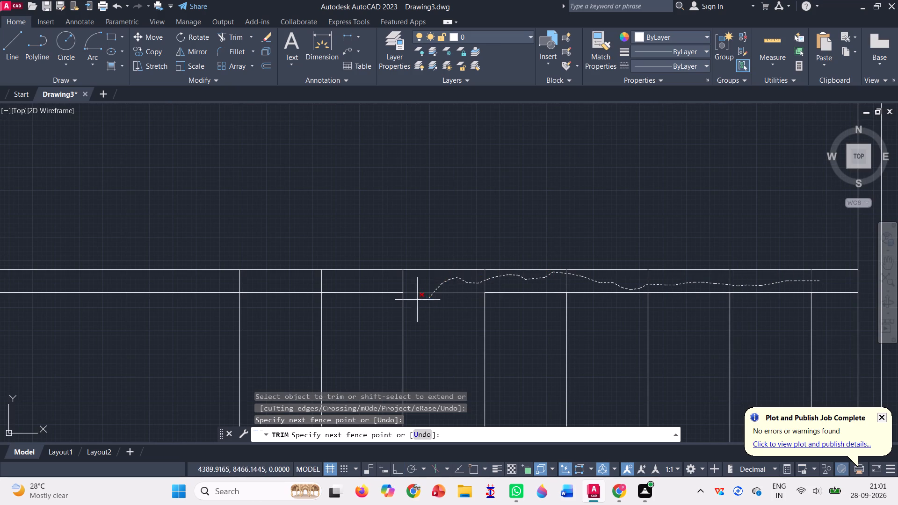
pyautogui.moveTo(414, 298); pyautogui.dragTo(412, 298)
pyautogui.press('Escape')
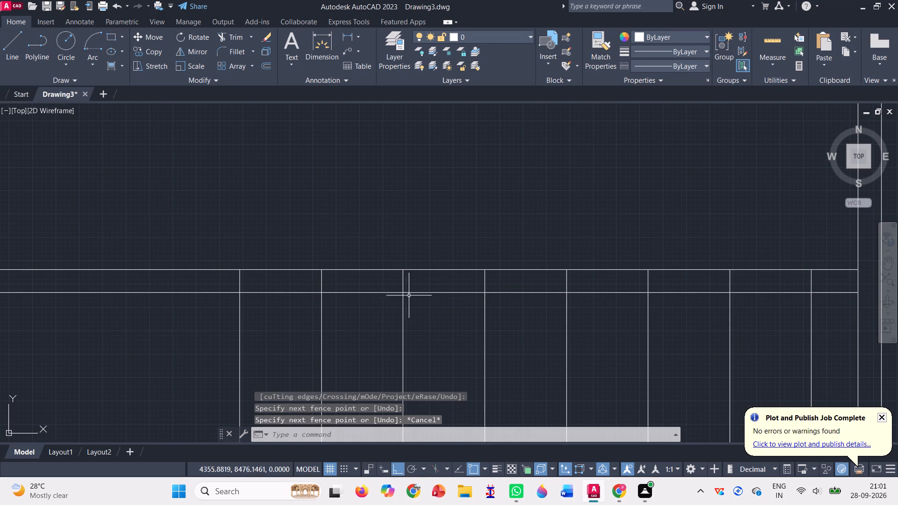
# Trim the short segments of the eight vertical lines between the two lines of the upper partition.
pyautogui.click(224, 38)
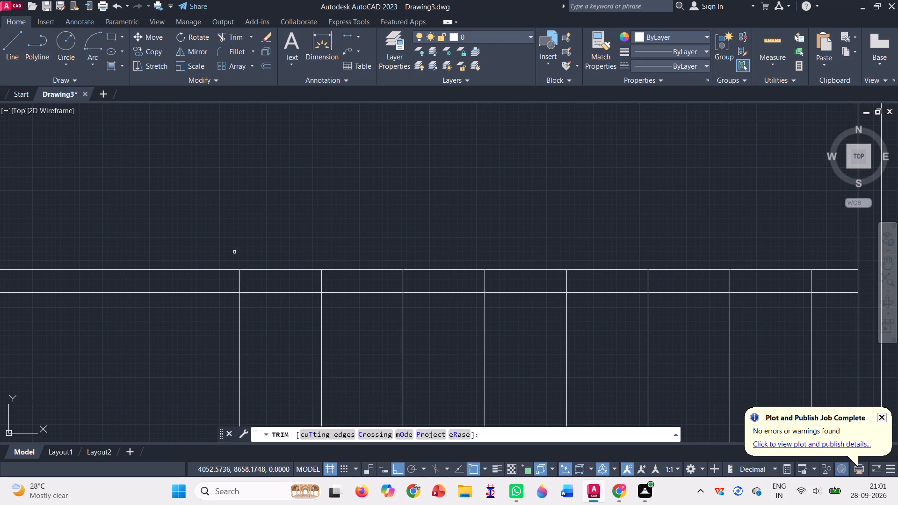
pyautogui.scroll(2, 256, 292)
pyautogui.moveTo(193, 252); pyautogui.dragTo(278, 261)
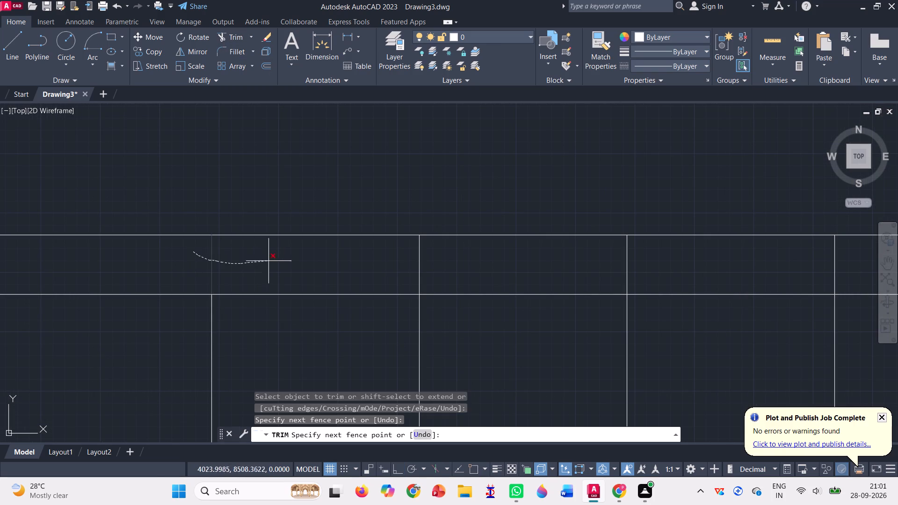
pyautogui.moveTo(278, 261); pyautogui.dragTo(654, 263)
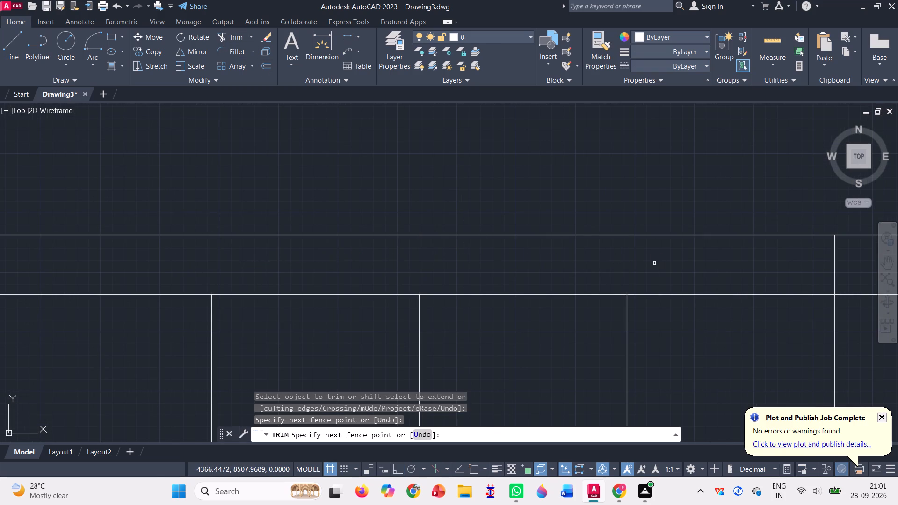
pyautogui.scroll(-1, 366, 257)
pyautogui.scroll(-2, 296, 248)
pyautogui.scroll(2, 550, 252)
pyautogui.moveTo(575, 251); pyautogui.dragTo(757, 252)
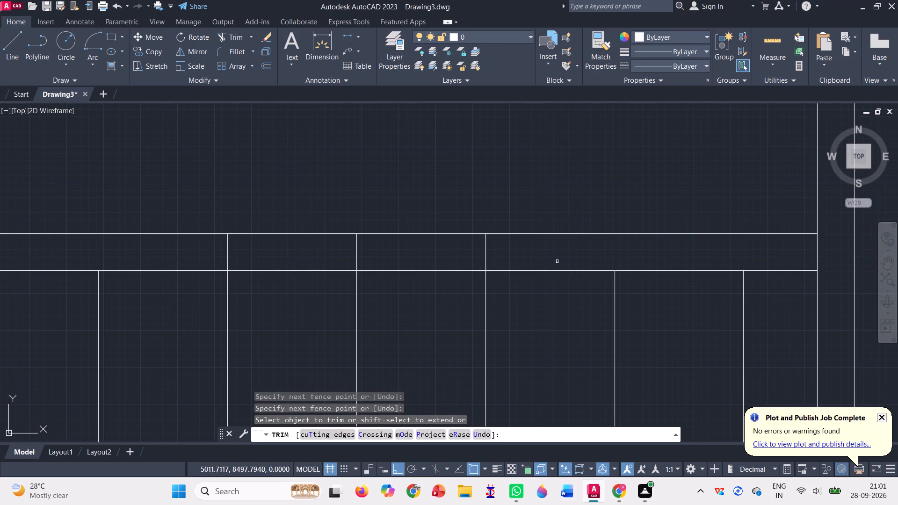
pyautogui.moveTo(208, 255); pyautogui.dragTo(276, 246)
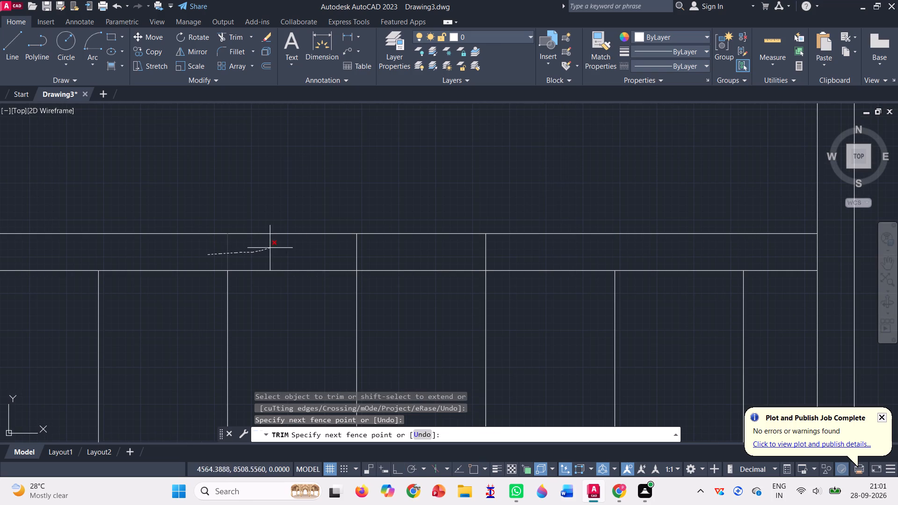
pyautogui.moveTo(276, 246); pyautogui.dragTo(521, 254)
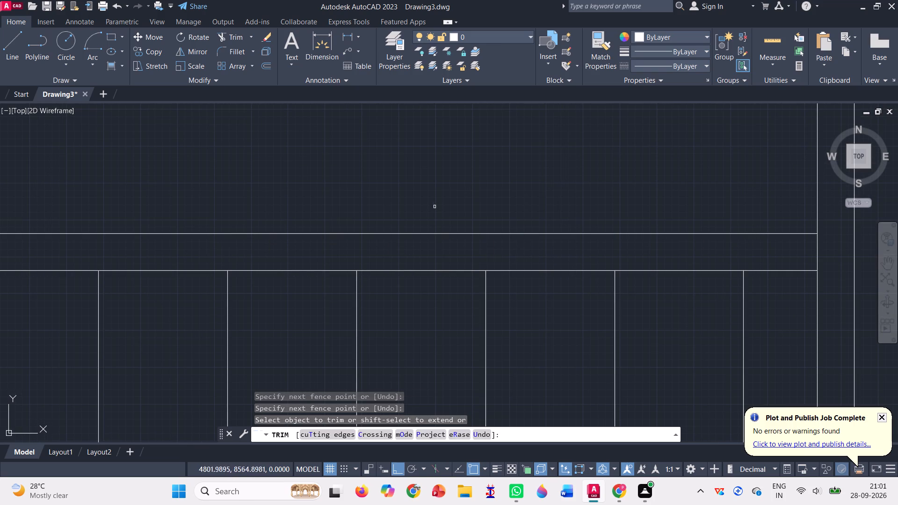
# Draw a short horizontal line joining the upper ends of the two rightmost vertical lines along the partition's lower line.
pyautogui.scroll(-4, 433, 205)
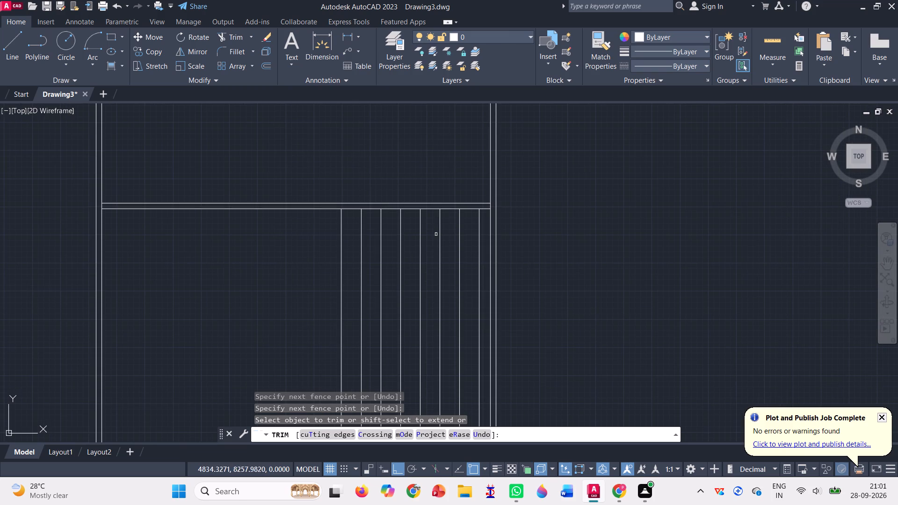
pyautogui.scroll(-2, 400, 151)
pyautogui.scroll(2, 419, 190)
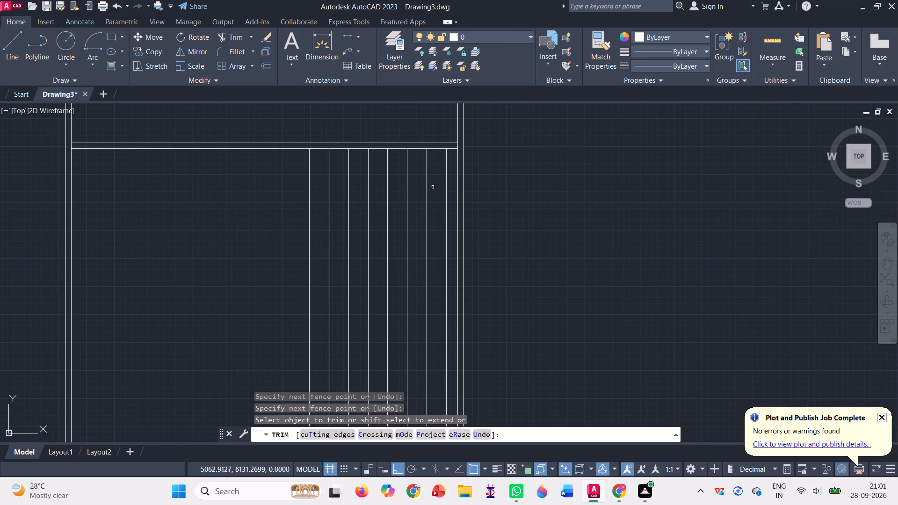
pyautogui.click(6, 46)
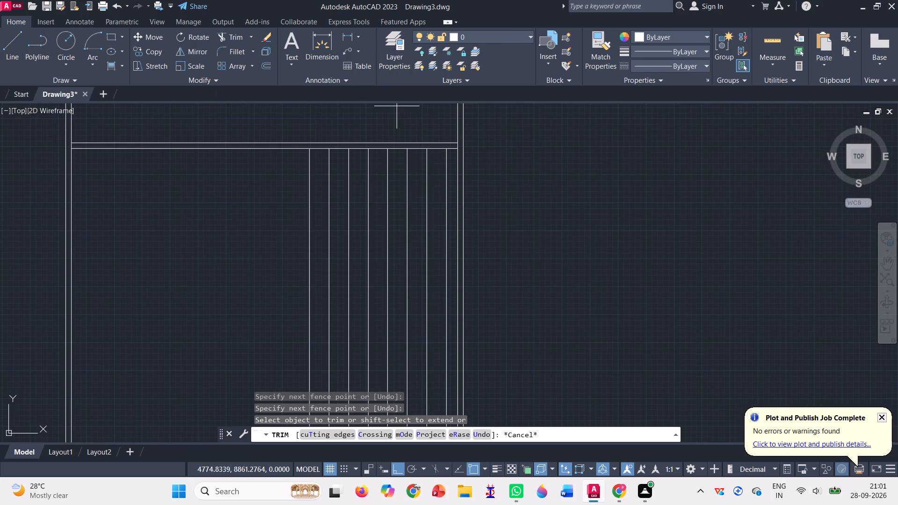
pyautogui.scroll(3, 457, 133)
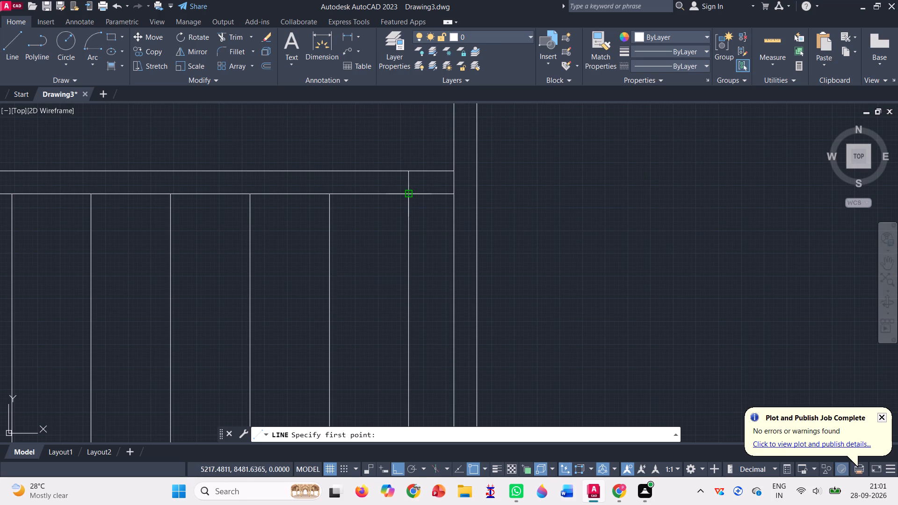
pyautogui.click(409, 195)
pyautogui.click(329, 193)
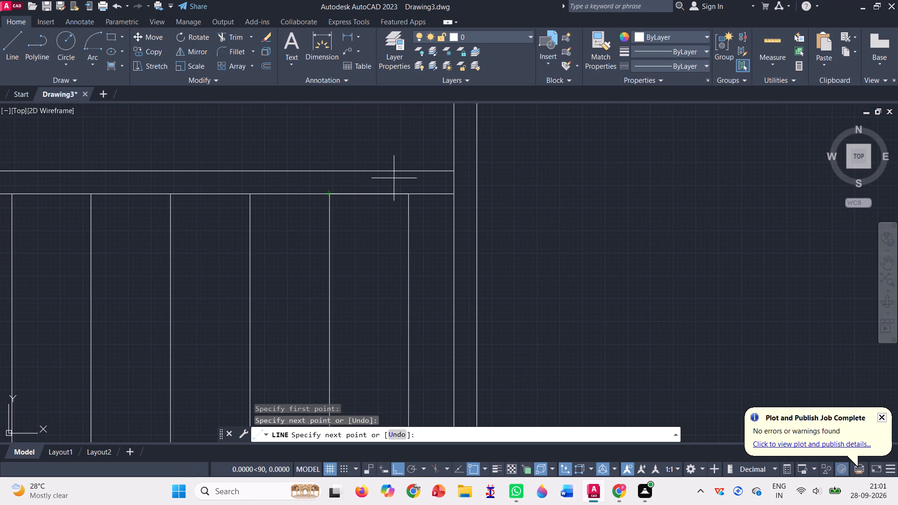
pyautogui.press('Return')
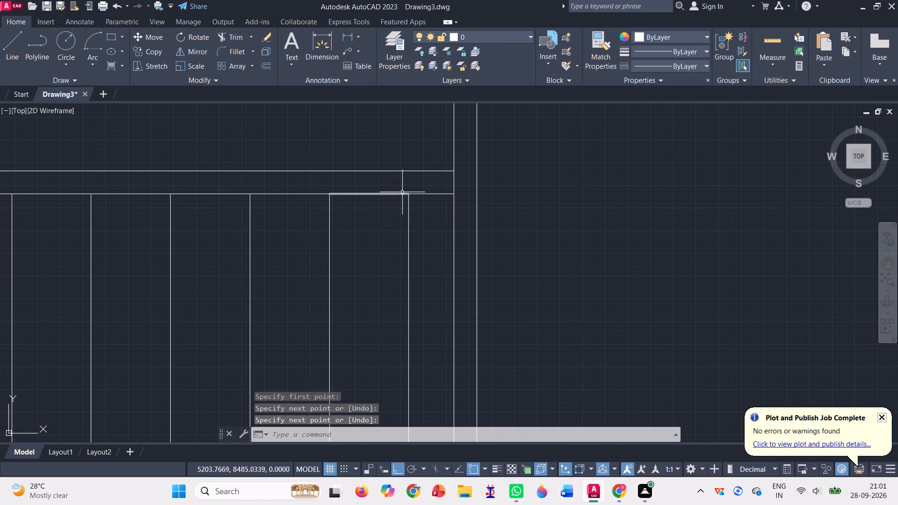
# Move the short horizontal line 100 to the right, from the rightmost vertical line's upper end to the room's right wall.
pyautogui.click(158, 52)
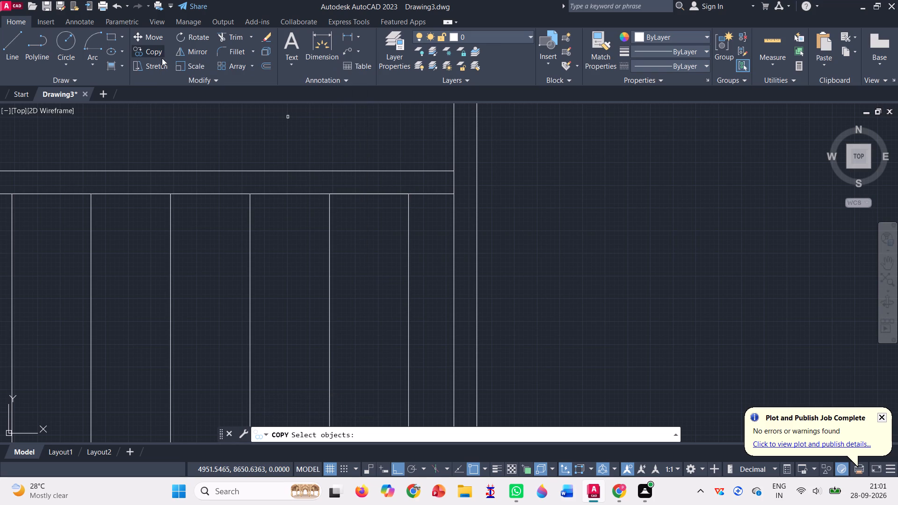
pyautogui.click(374, 195)
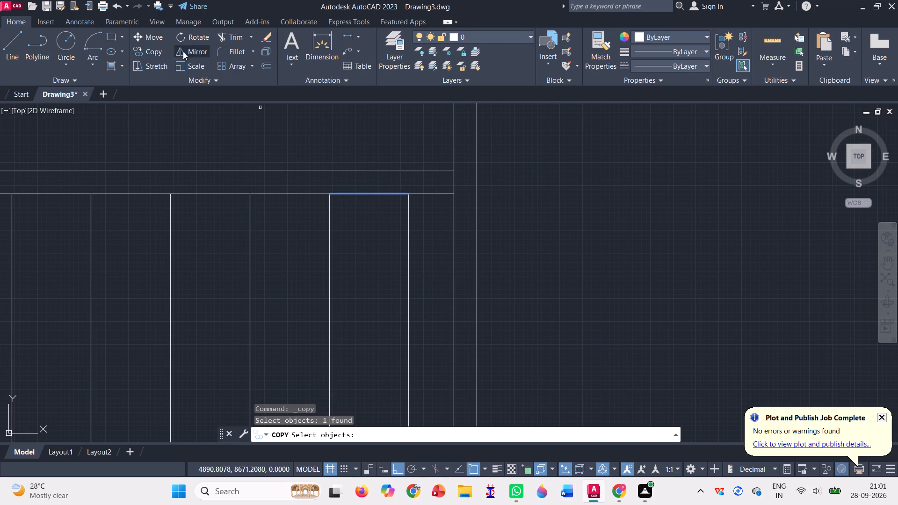
pyautogui.click(163, 37)
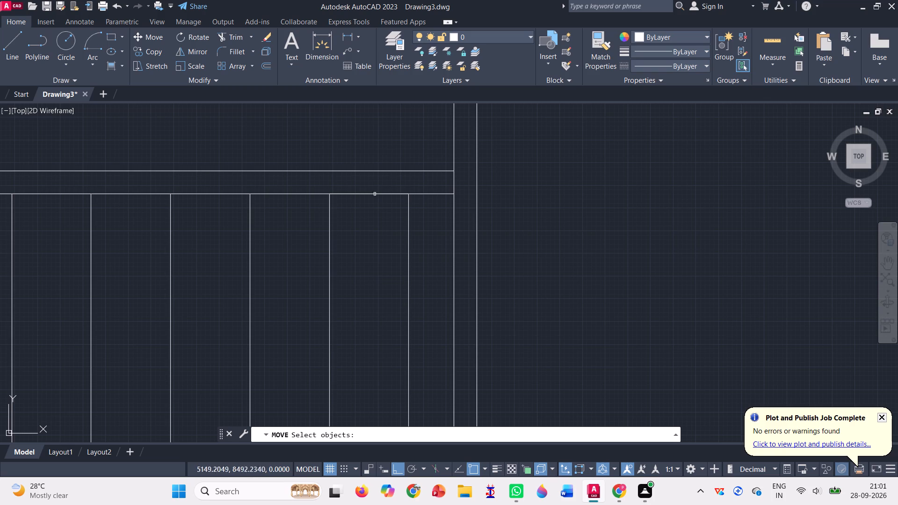
pyautogui.click(368, 193)
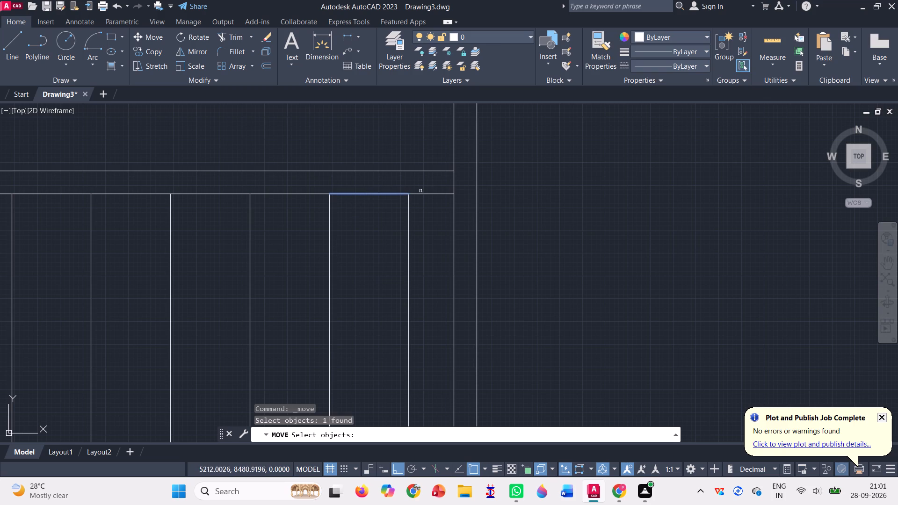
pyautogui.press('Return')
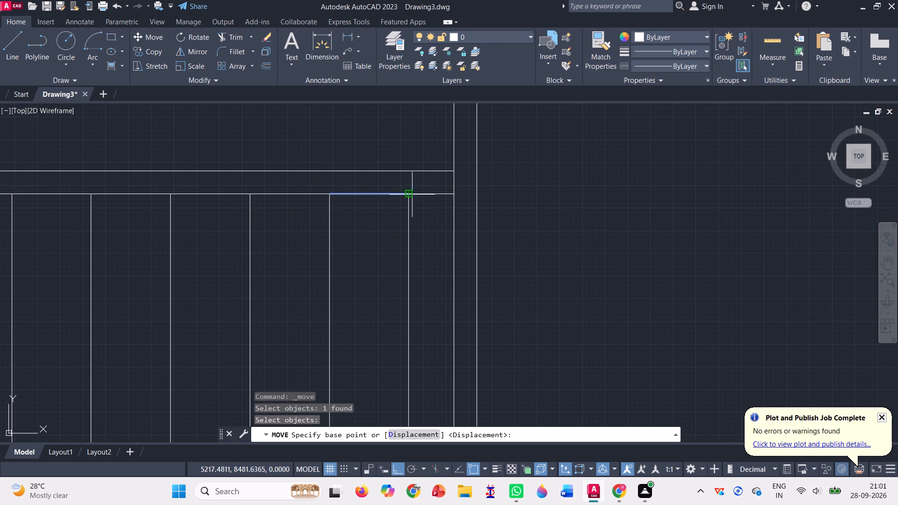
pyautogui.click(411, 193)
pyautogui.click(452, 192)
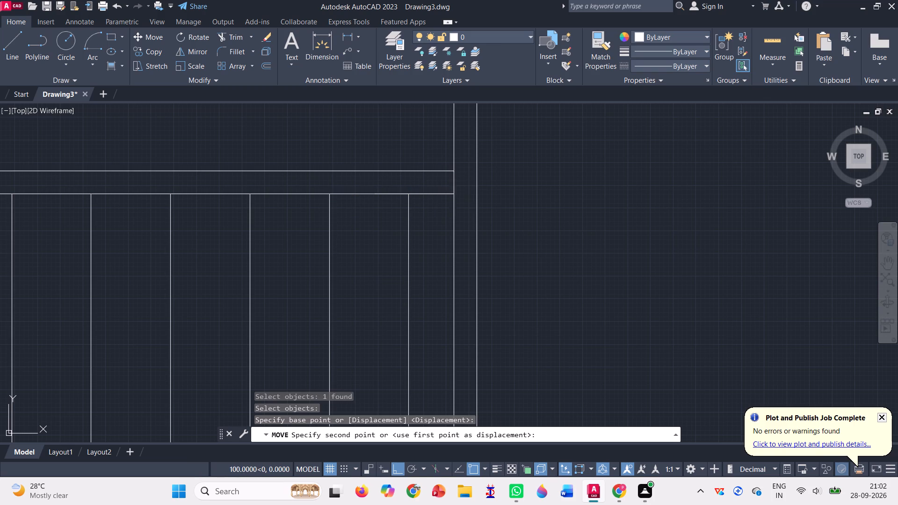
pyautogui.press('Return')
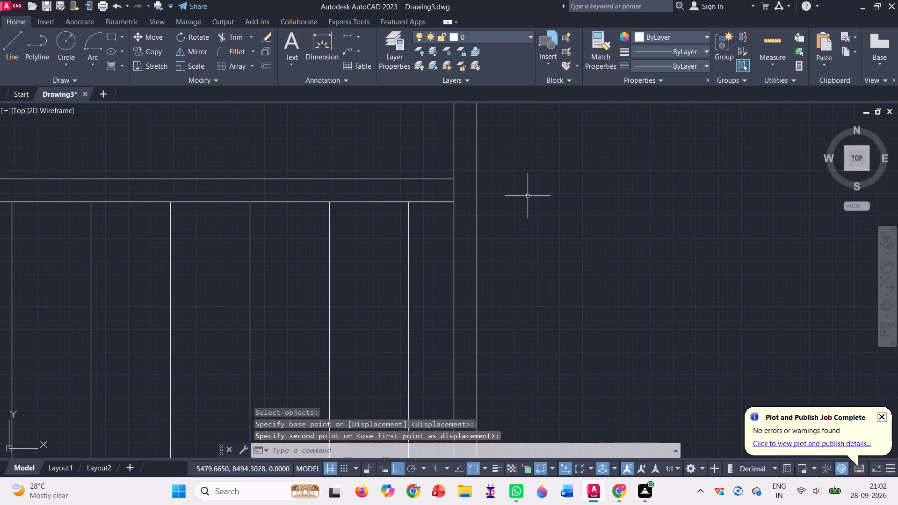
pyautogui.scroll(-2, 372, 150)
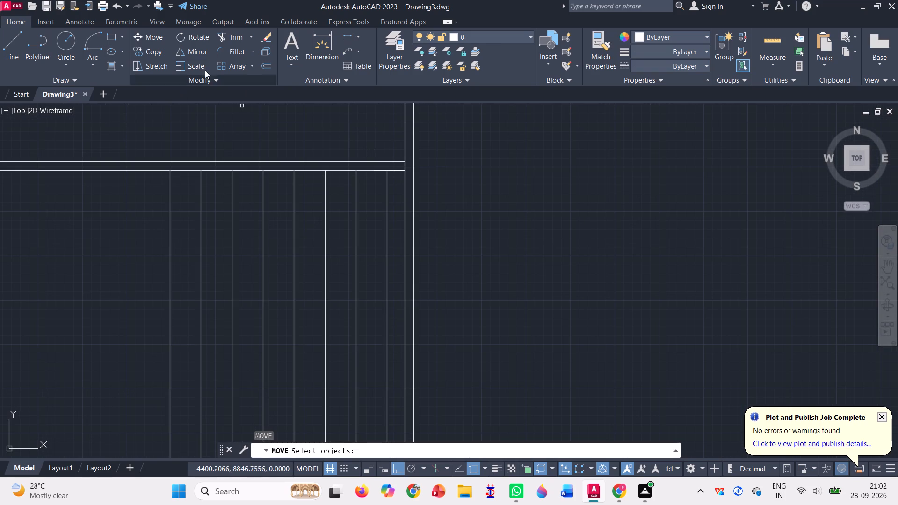
pyautogui.scroll(-1, 285, 159)
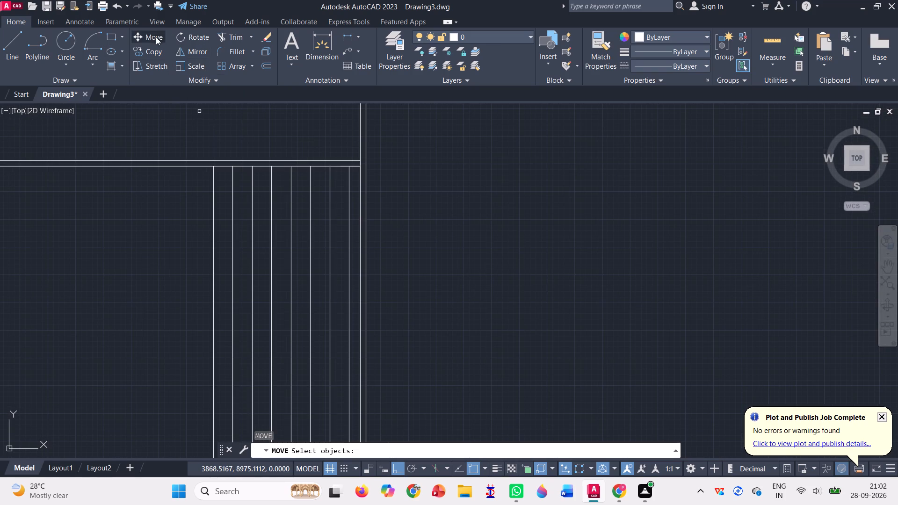
# Move the eight vertical lines left so the rightmost one's upper end meets the left end of the short horizontal line.
pyautogui.click(153, 42)
pyautogui.moveTo(193, 199); pyautogui.dragTo(309, 196)
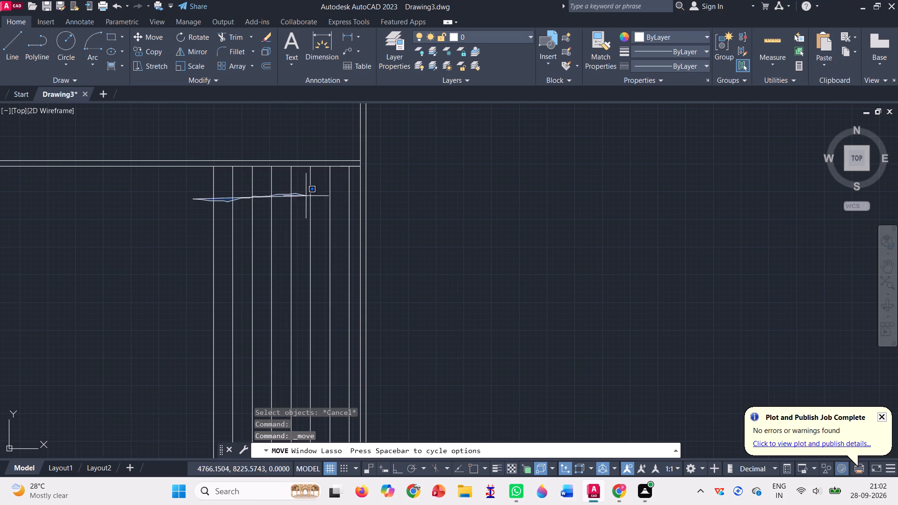
pyautogui.moveTo(309, 196); pyautogui.dragTo(353, 210)
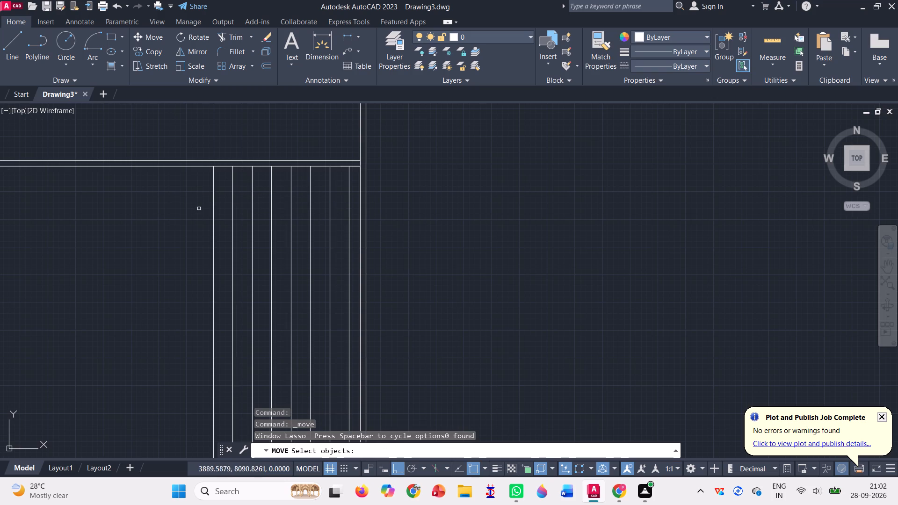
pyautogui.moveTo(196, 206); pyautogui.dragTo(355, 208)
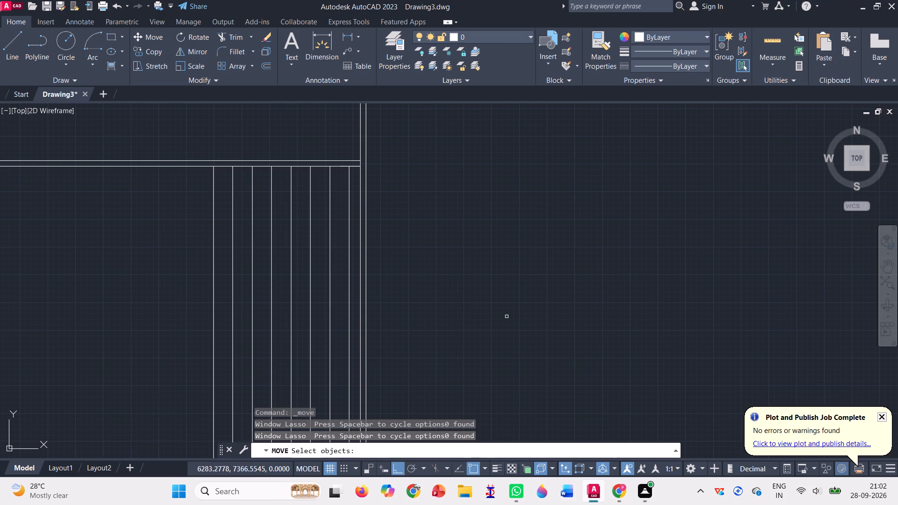
pyautogui.click(348, 257)
pyautogui.click(329, 252)
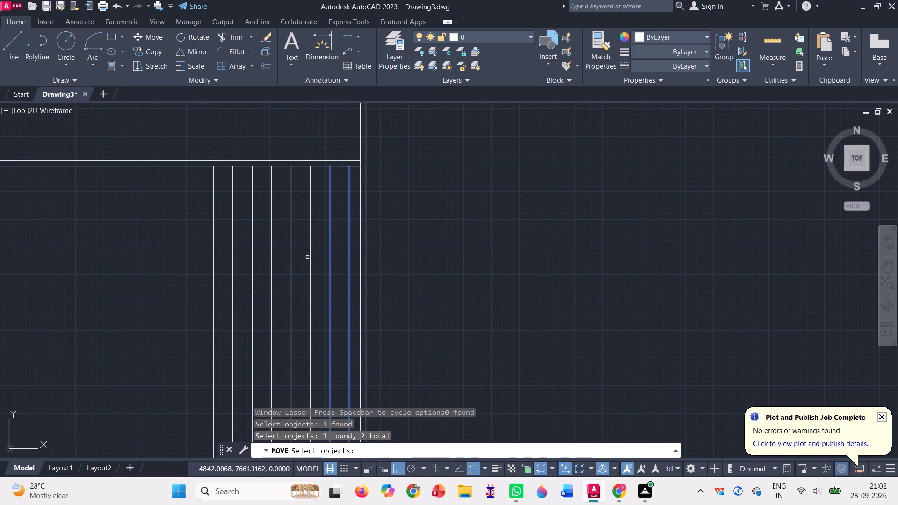
pyautogui.click(310, 254)
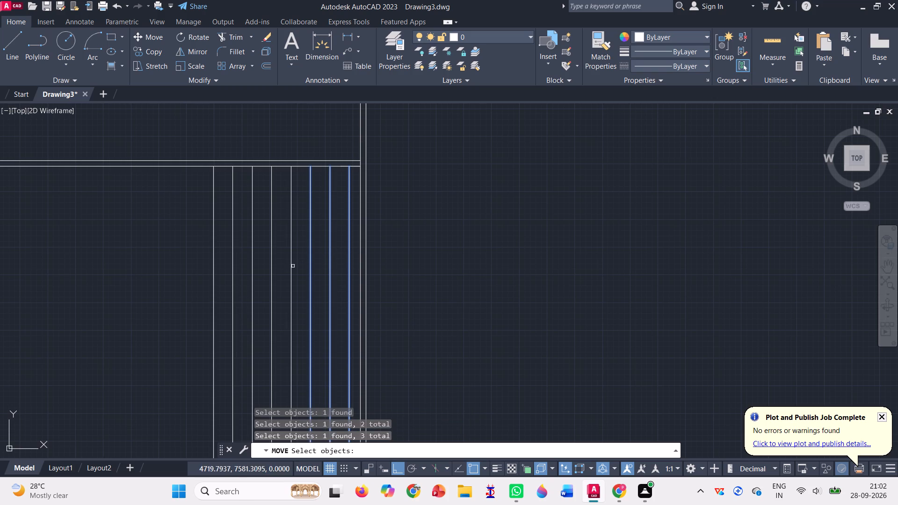
pyautogui.click(290, 267)
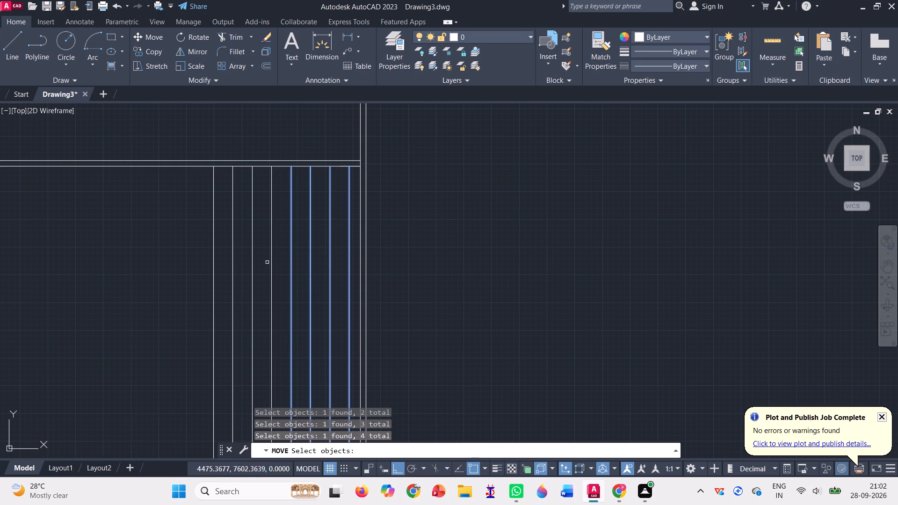
pyautogui.click(271, 258)
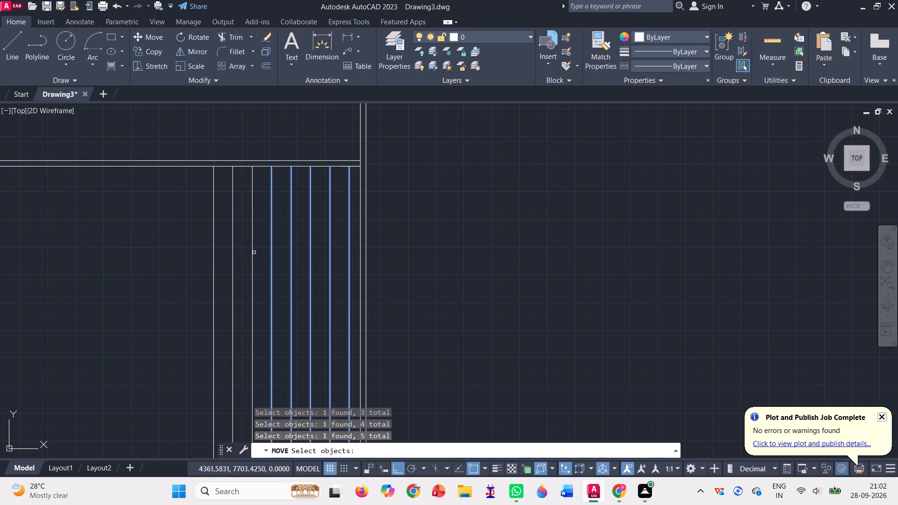
pyautogui.click(253, 253)
pyautogui.click(233, 257)
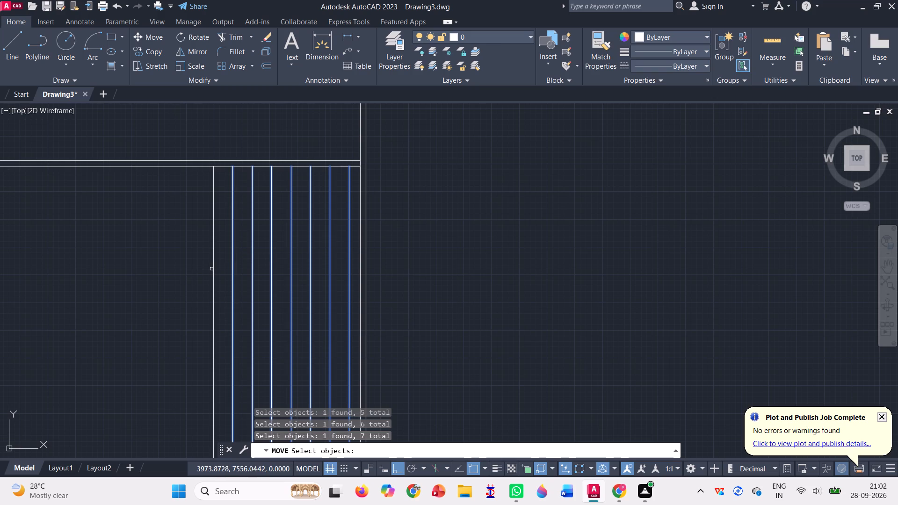
pyautogui.click(213, 269)
pyautogui.press('Return')
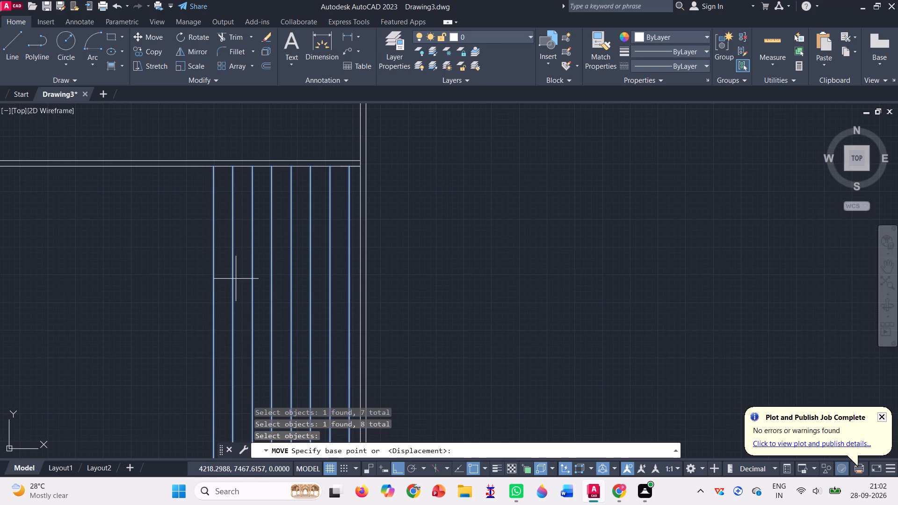
pyautogui.scroll(3, 326, 176)
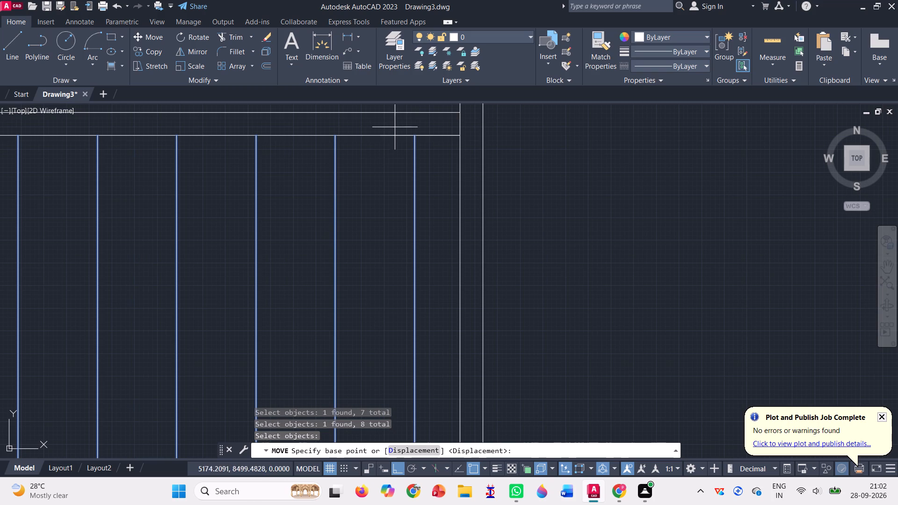
pyautogui.click(413, 135)
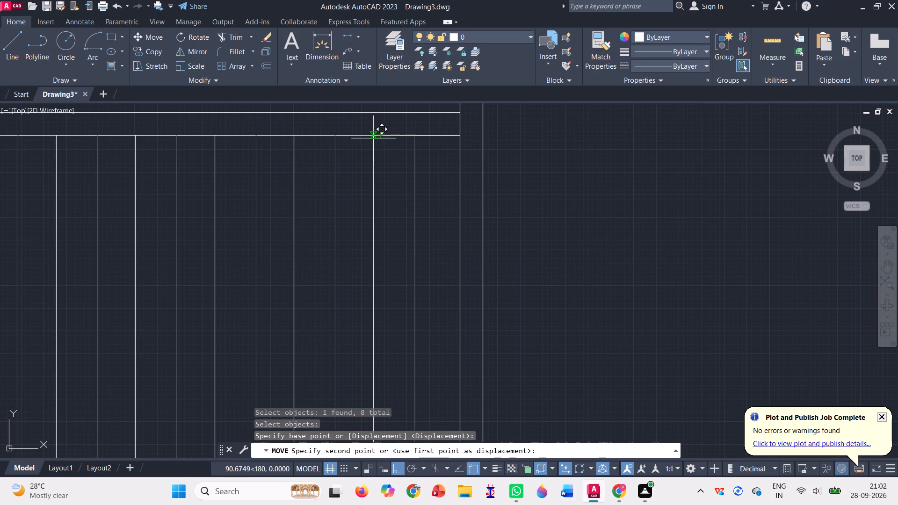
pyautogui.click(381, 135)
# Delete the short horizontal line between the rightmost vertical line and the room's right wall.
pyautogui.scroll(-1, 396, 145)
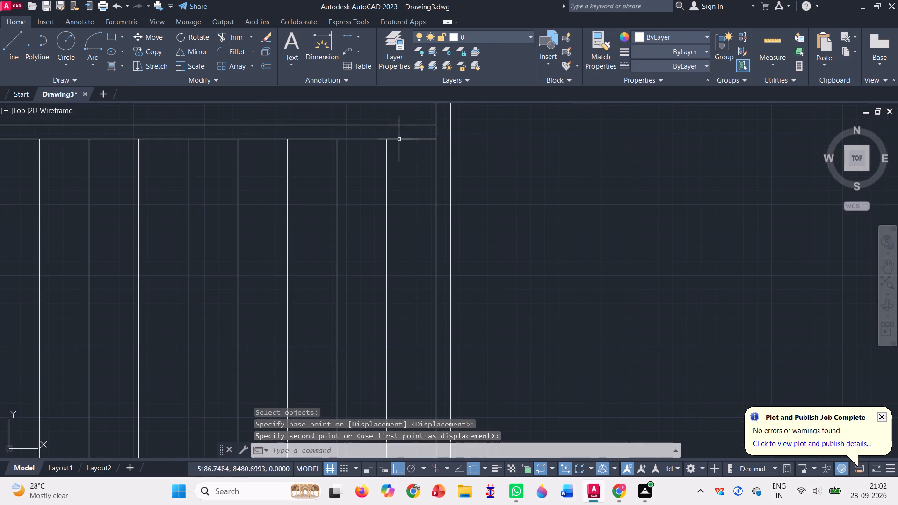
pyautogui.click(408, 138)
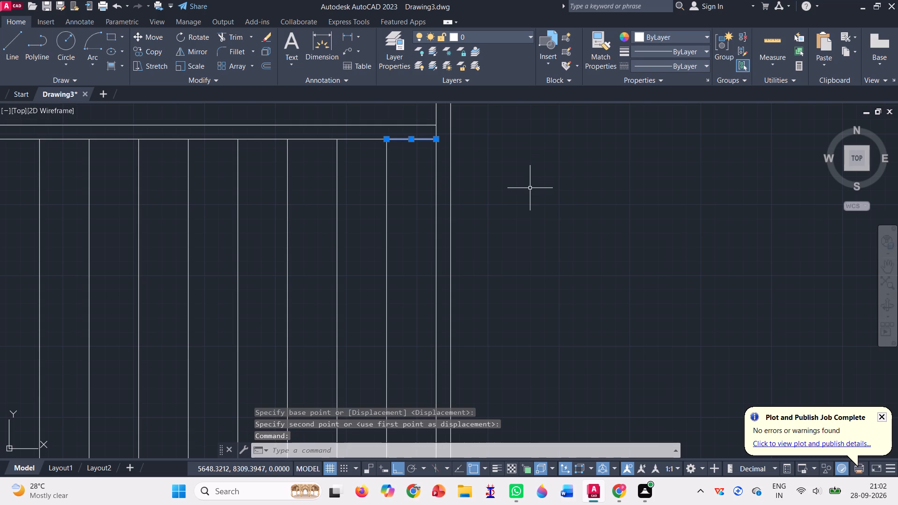
pyautogui.press('Delete')
# Move the eight vertical lines about 874 to the left along the upper partition, using the rightmost line's upper end as base point.
pyautogui.scroll(-2, 480, 219)
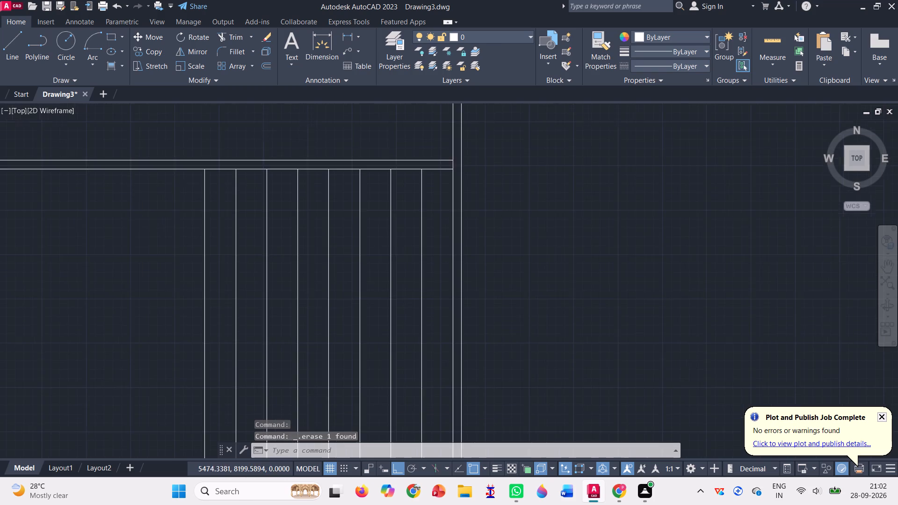
pyautogui.scroll(-1, 480, 219)
pyautogui.scroll(-1, 515, 192)
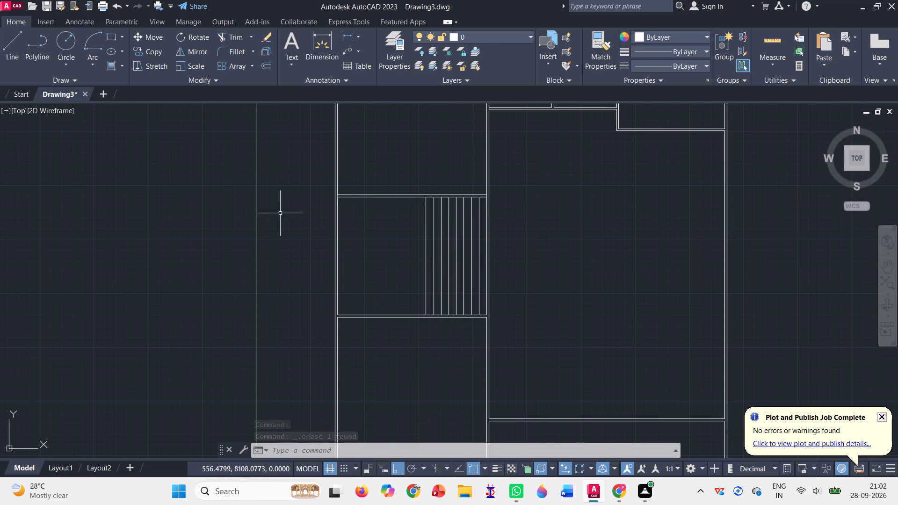
pyautogui.click(151, 34)
pyautogui.scroll(1, 473, 259)
pyautogui.scroll(-1, 473, 259)
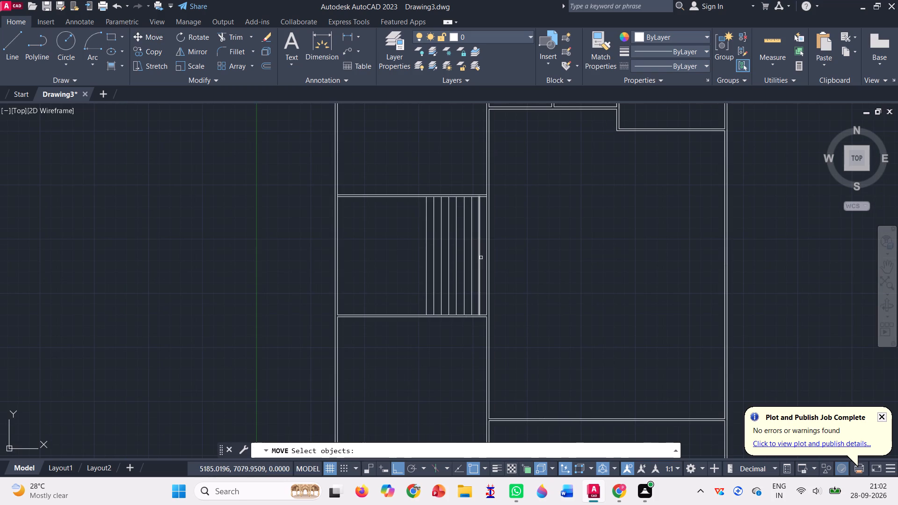
pyautogui.click(478, 257)
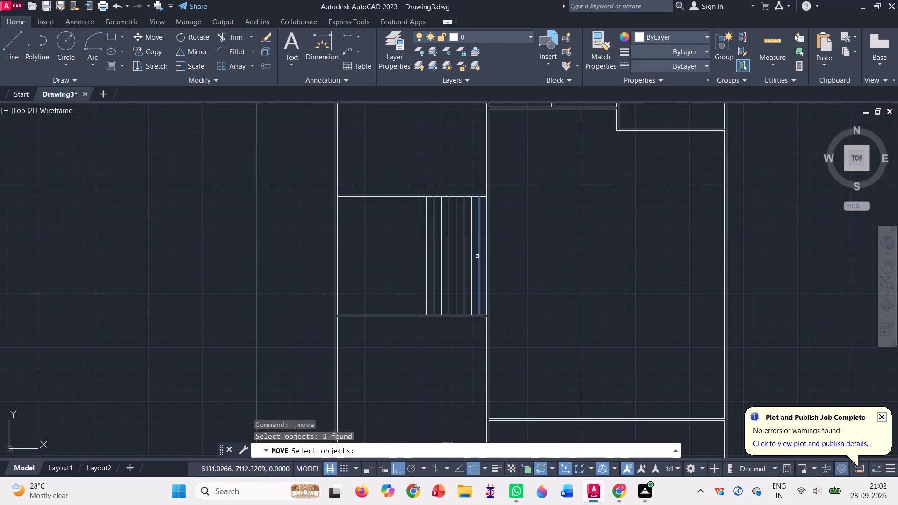
pyautogui.click(471, 254)
pyautogui.click(463, 254)
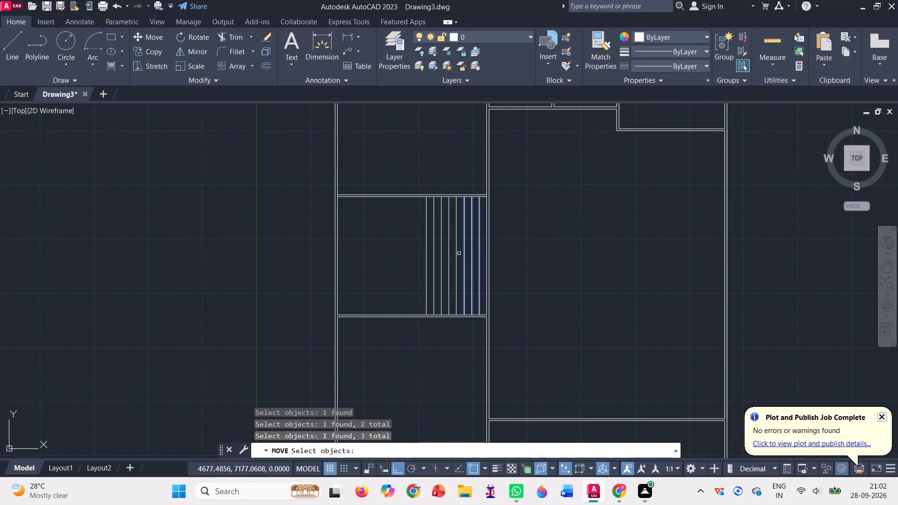
pyautogui.click(456, 253)
pyautogui.click(448, 253)
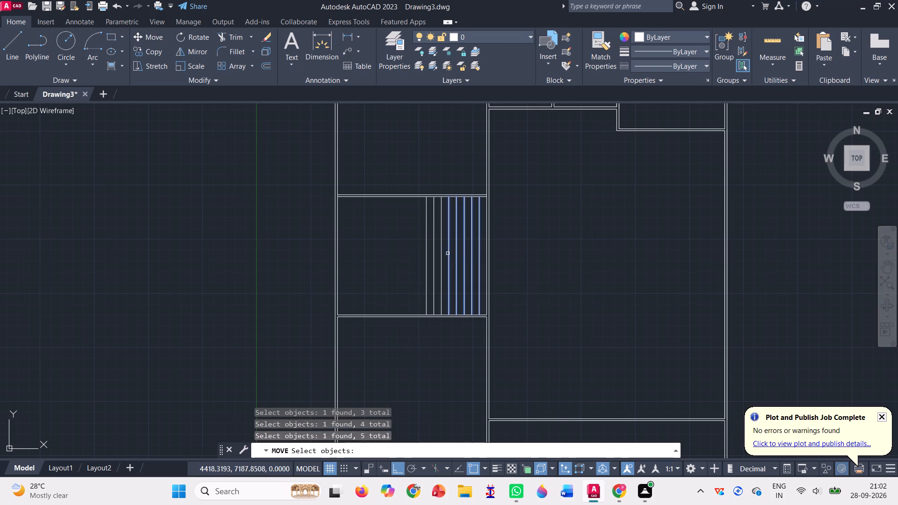
pyautogui.click(442, 253)
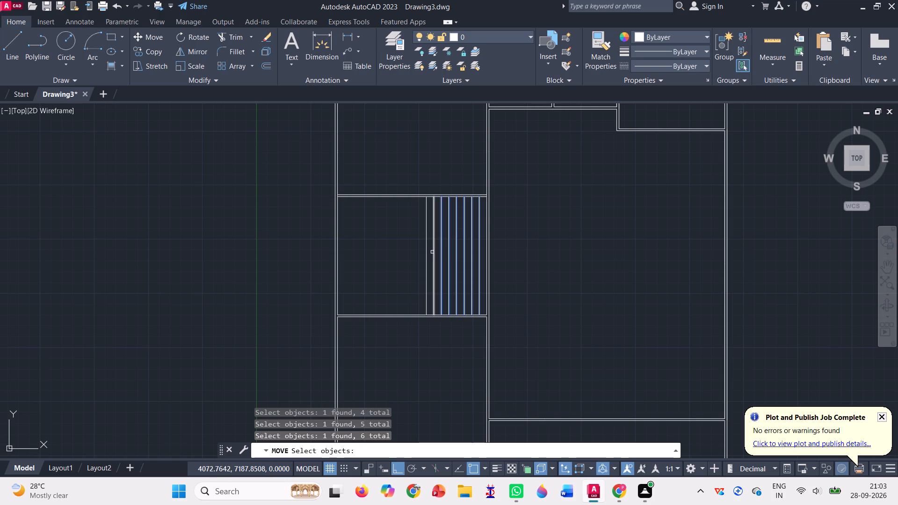
pyautogui.click(432, 252)
pyautogui.click(425, 250)
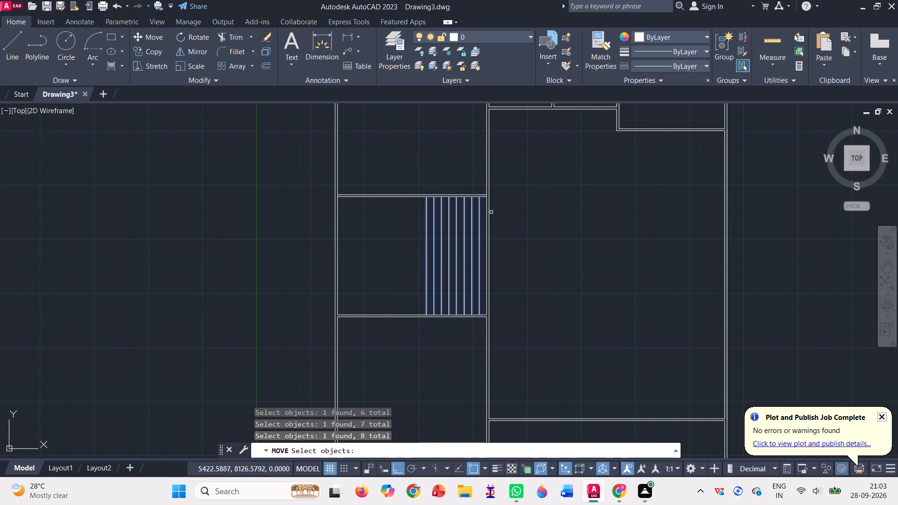
pyautogui.press('Return')
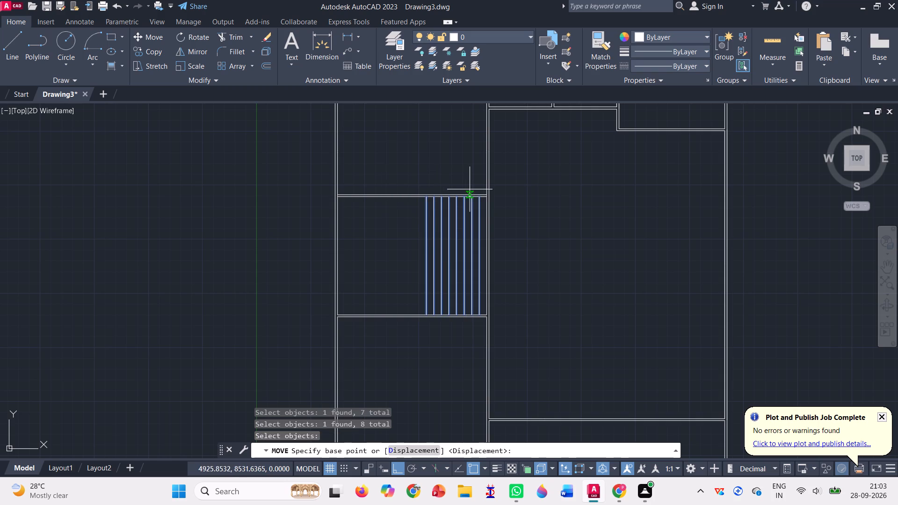
pyautogui.scroll(1, 471, 190)
pyautogui.click(487, 203)
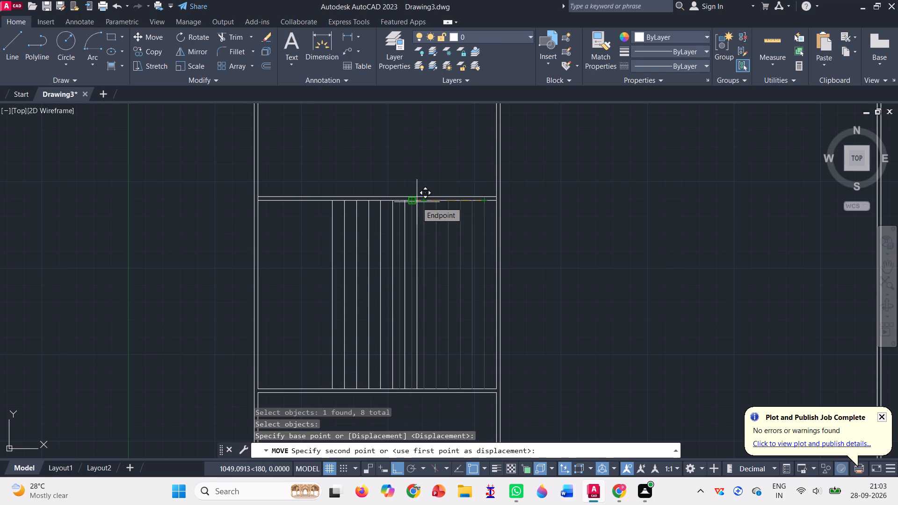
pyautogui.scroll(4, 416, 202)
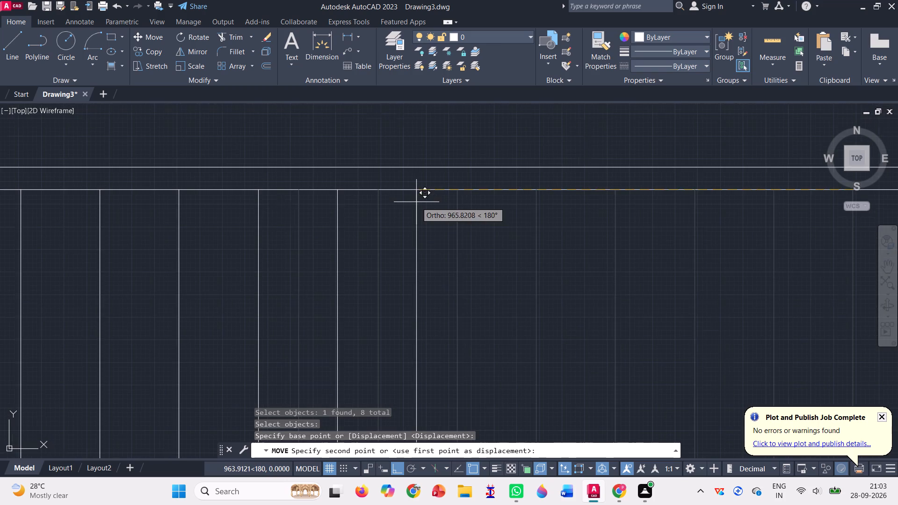
pyautogui.scroll(-3, 415, 200)
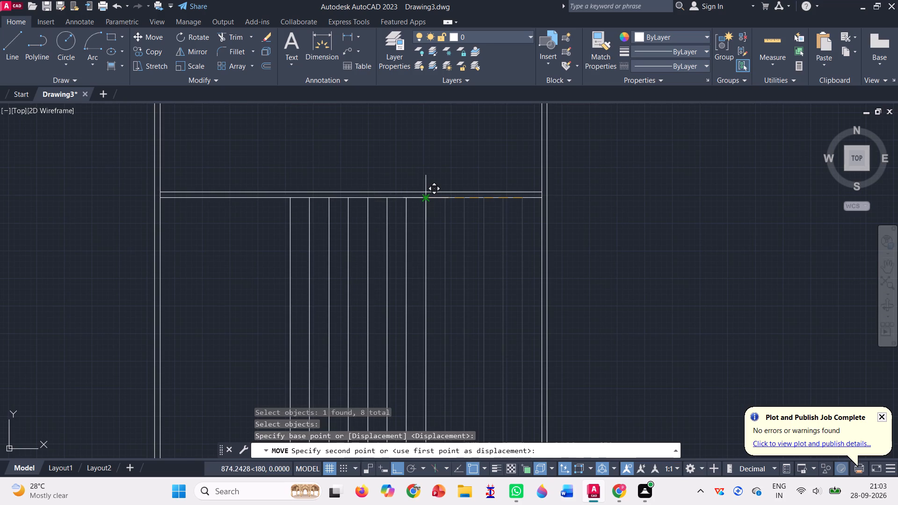
pyautogui.click(425, 196)
# Draw a connected line from the leftmost vertical line's midpoint across to the rightmost, 200 up, and back to the leftmost.
pyautogui.scroll(-1, 442, 180)
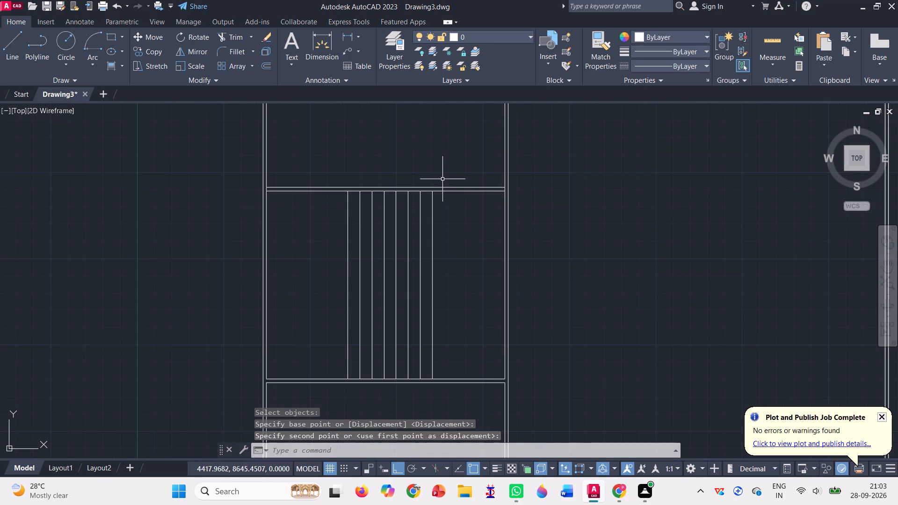
pyautogui.click(18, 50)
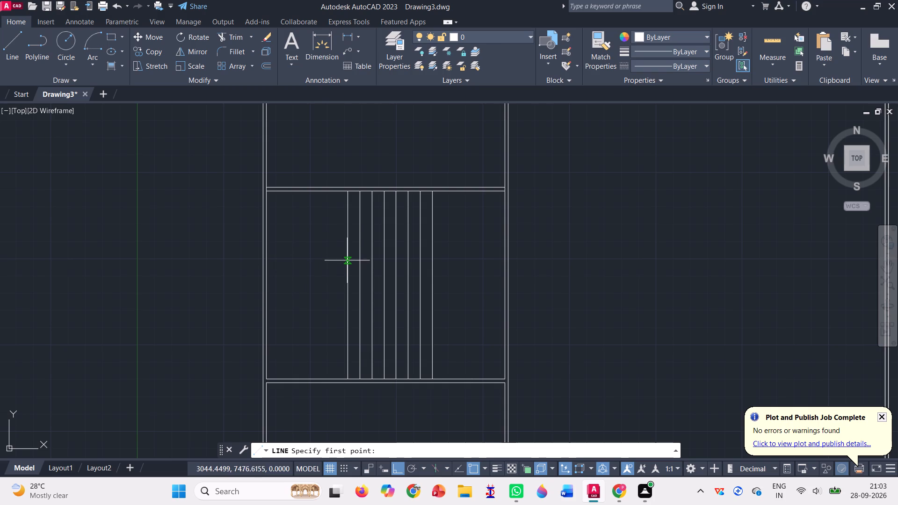
pyautogui.click(345, 284)
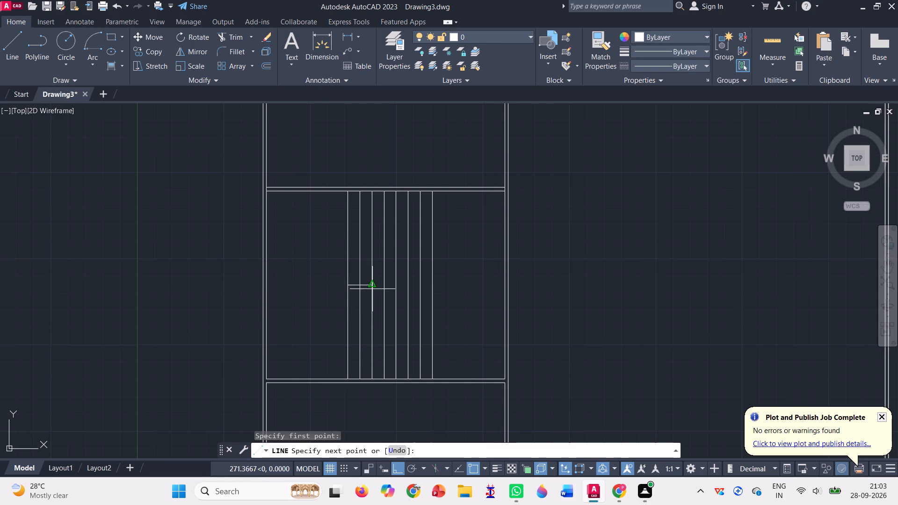
pyautogui.click(431, 284)
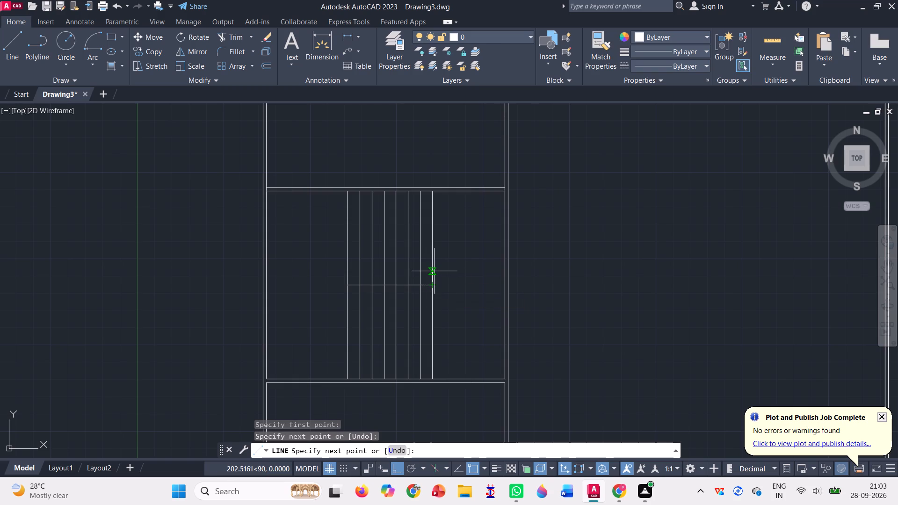
pyautogui.write('200')
pyautogui.press('Return')
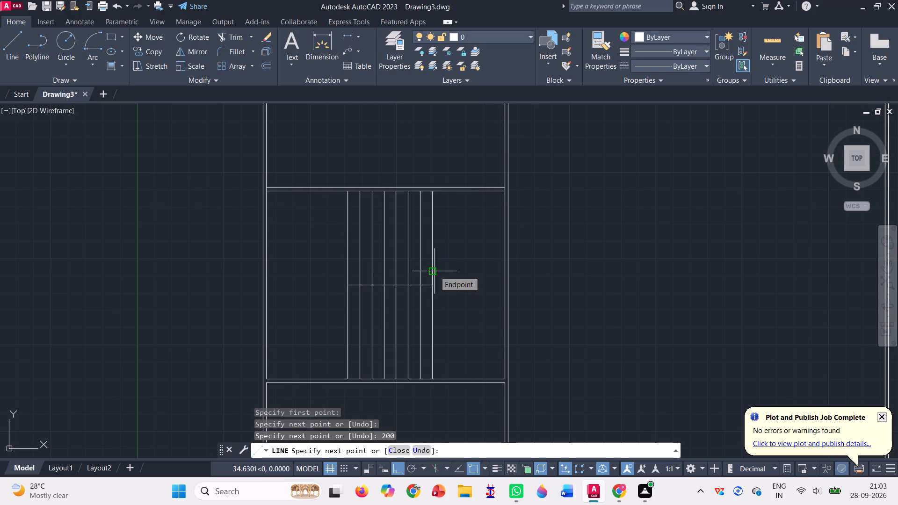
pyautogui.click(349, 274)
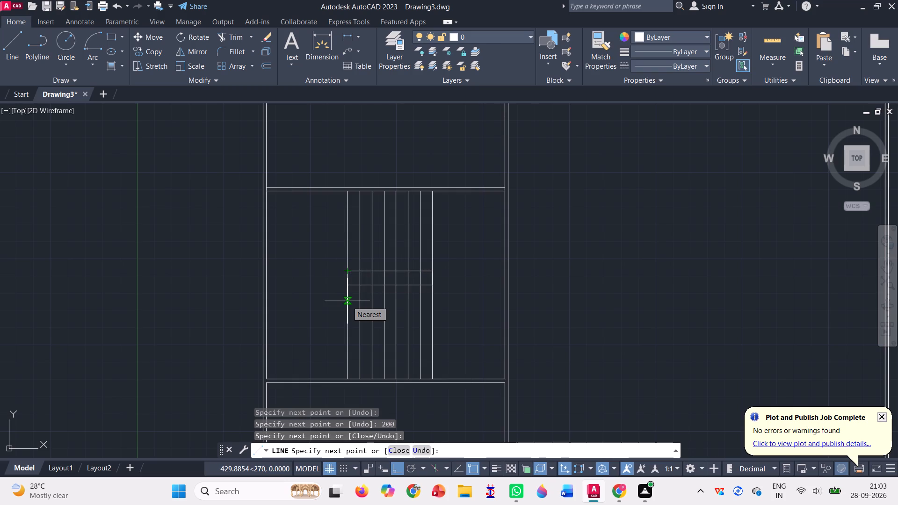
# Extend the connected line 400 down, right to the rightmost vertical, left to the room wall, diagonally to the leftmost vertical's midpoint, and back to the wall.
pyautogui.write('400')
pyautogui.press('Return')
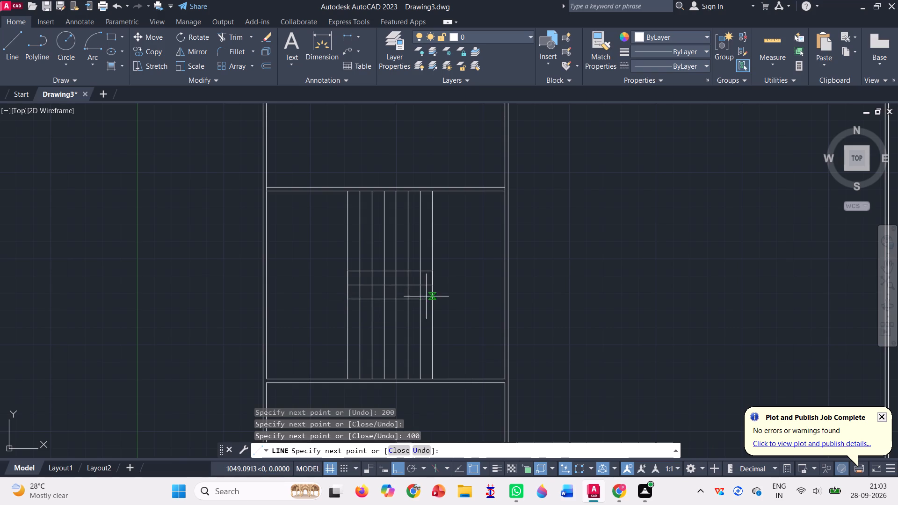
pyautogui.click(431, 300)
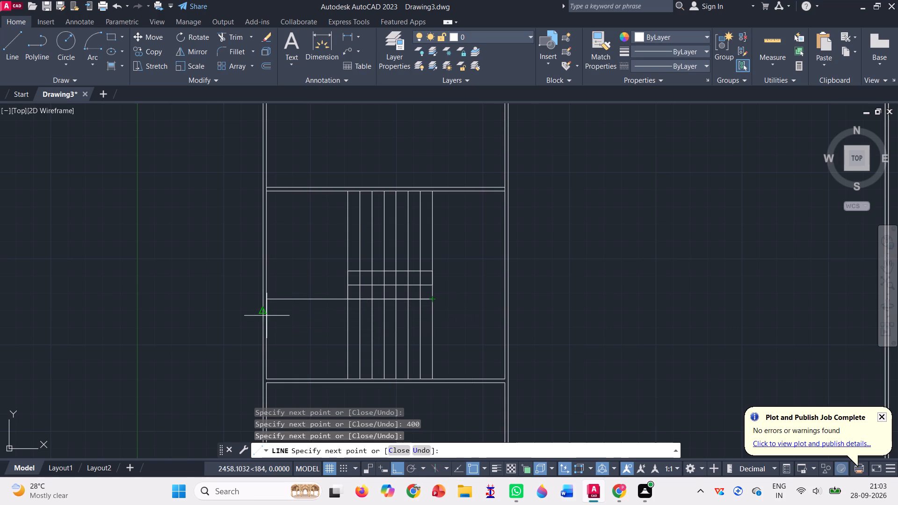
pyautogui.click(265, 299)
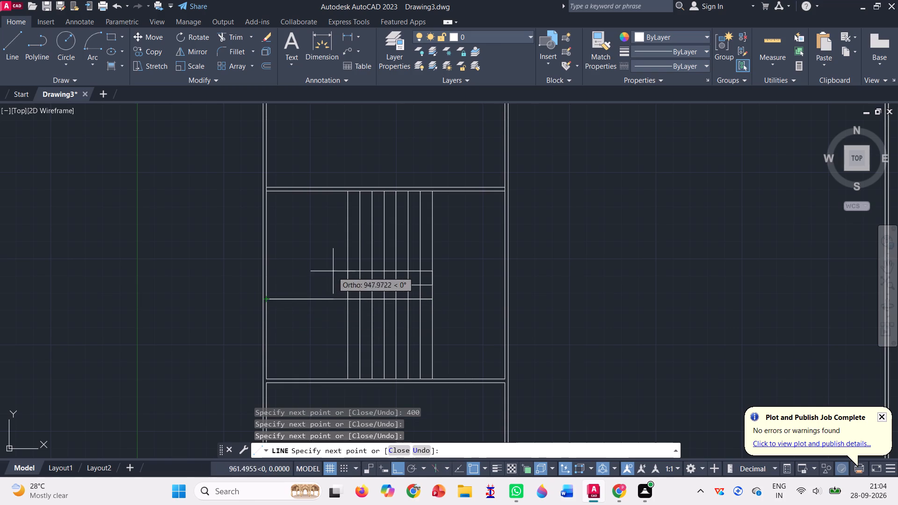
pyautogui.click(347, 273)
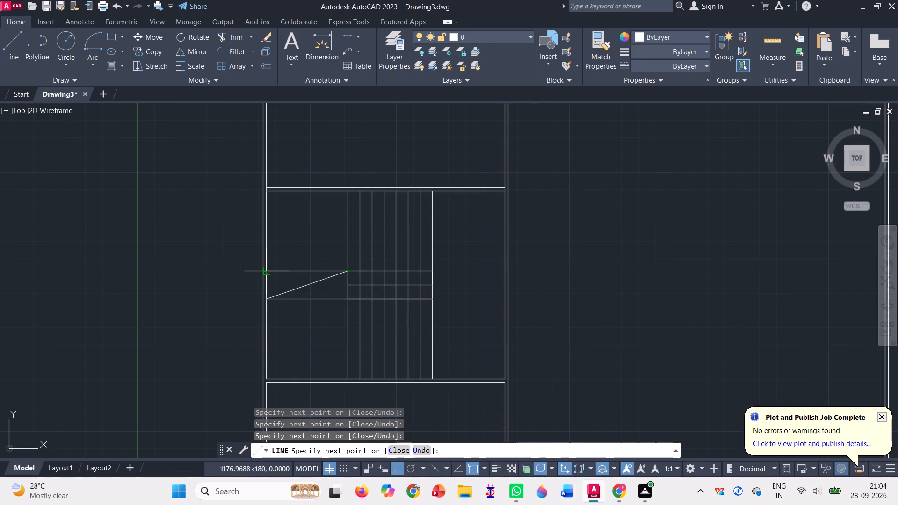
pyautogui.click(268, 274)
pyautogui.press('Return')
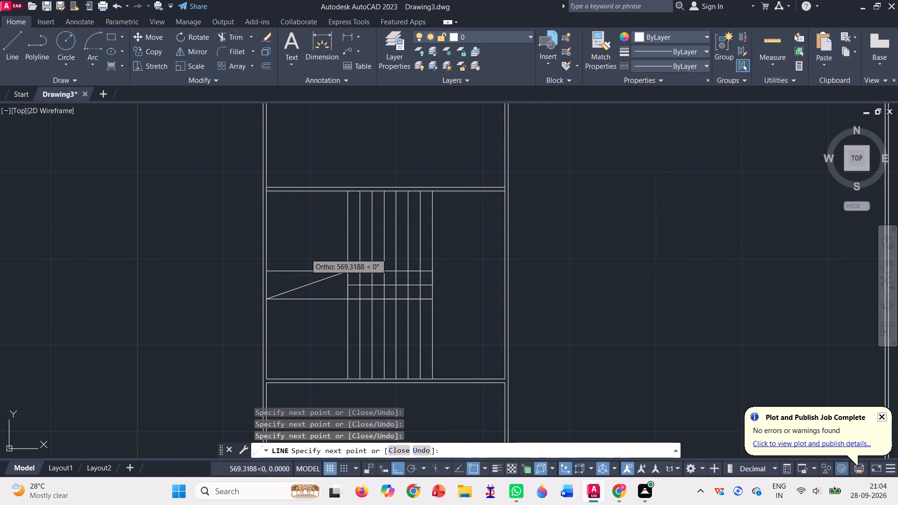
# Trim away the diagonal line and all segments of the middle horizontal line between the leftmost and rightmost vertical lines.
pyautogui.click(226, 36)
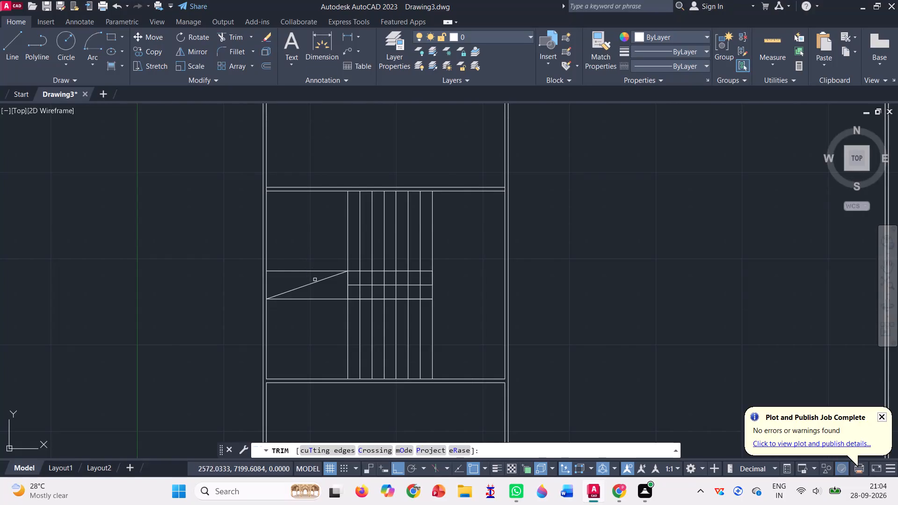
pyautogui.click(319, 280)
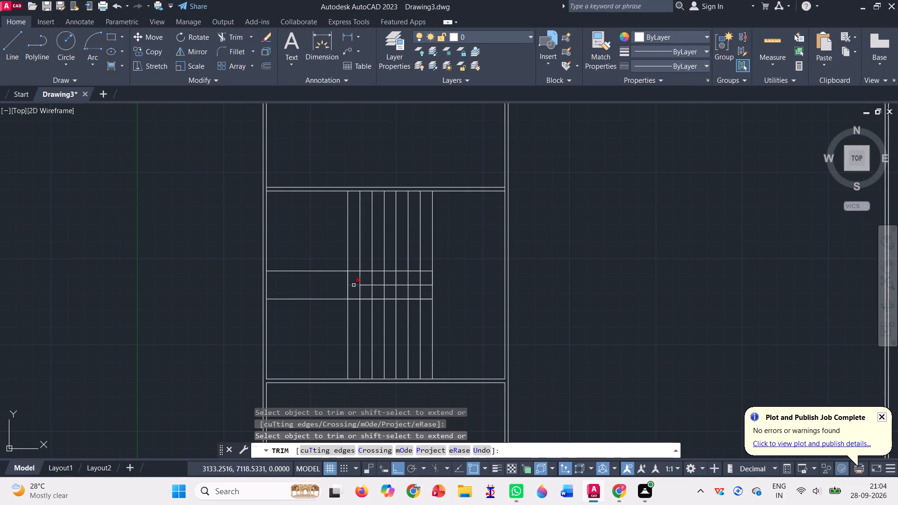
pyautogui.scroll(3, 357, 284)
pyautogui.moveTo(347, 276); pyautogui.dragTo(352, 299)
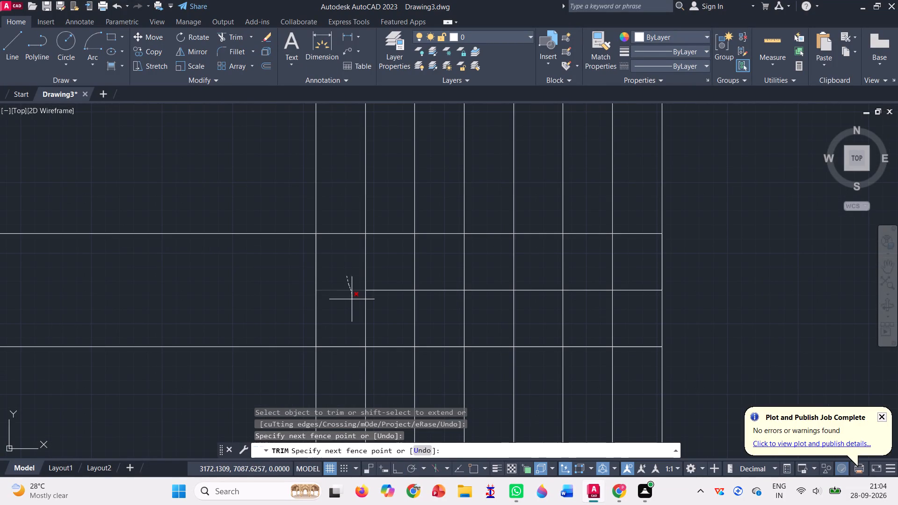
pyautogui.moveTo(380, 278); pyautogui.dragTo(390, 303)
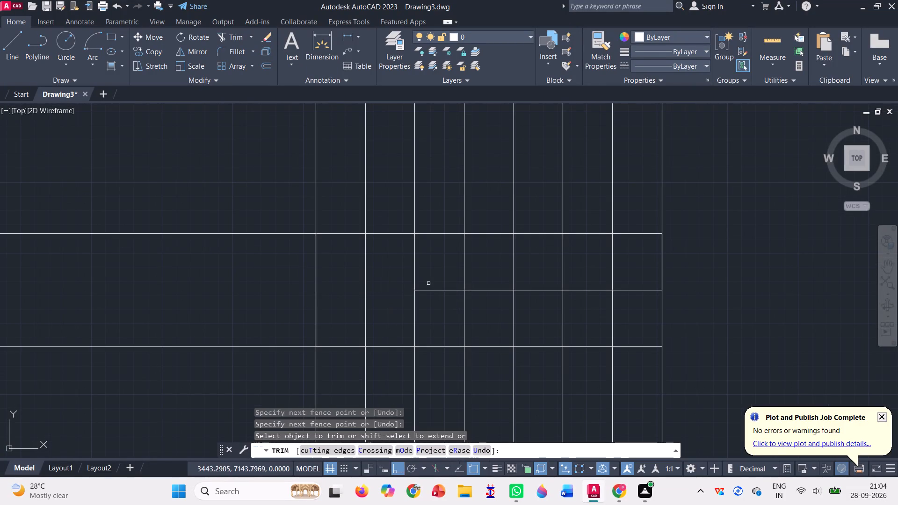
pyautogui.moveTo(433, 275); pyautogui.dragTo(437, 297)
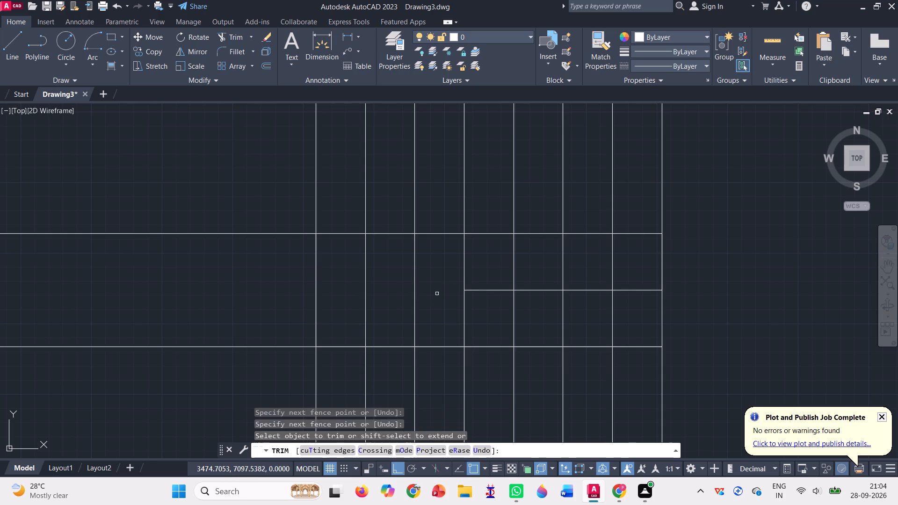
pyautogui.moveTo(482, 282); pyautogui.dragTo(492, 310)
pyautogui.moveTo(531, 284); pyautogui.dragTo(536, 296)
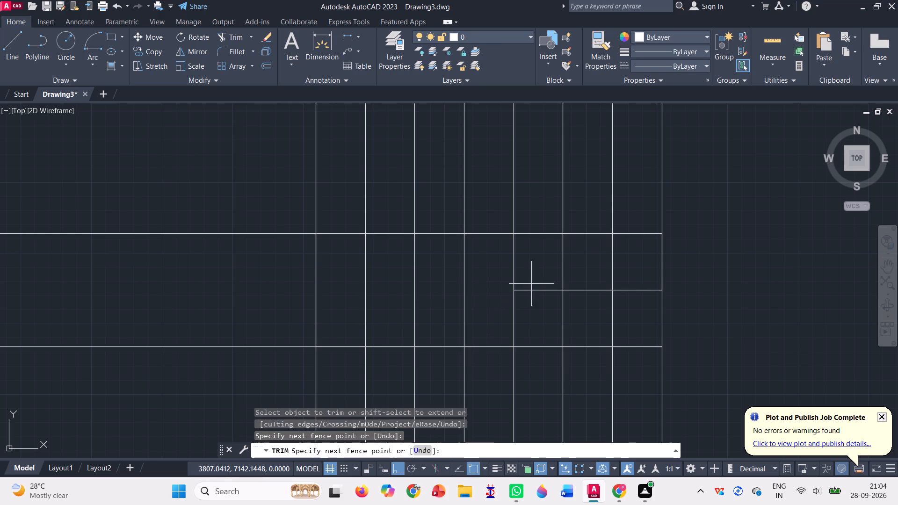
pyautogui.moveTo(536, 296); pyautogui.dragTo(539, 308)
pyautogui.moveTo(588, 284); pyautogui.dragTo(590, 303)
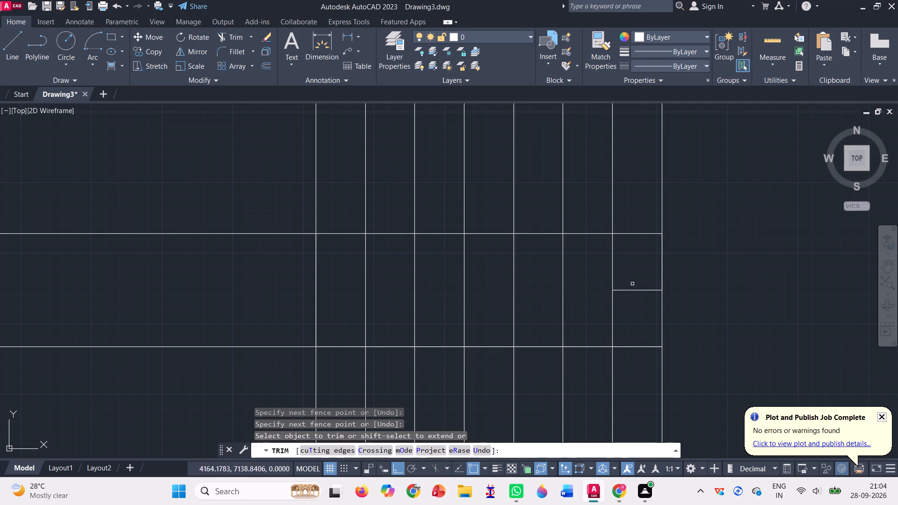
pyautogui.moveTo(635, 278); pyautogui.dragTo(639, 303)
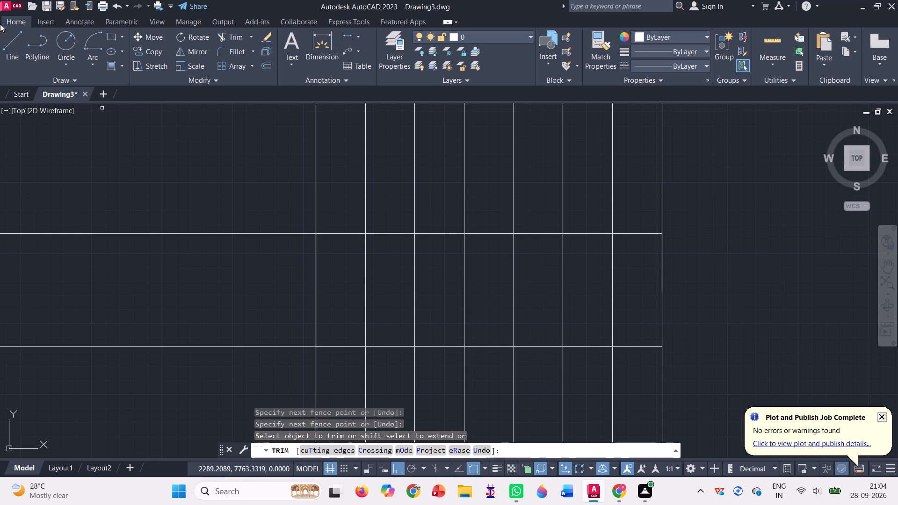
# Draw a line from the upper horizontal's crossing with the leftmost vertical: 10 down, across to the rightmost vertical, and 10 left.
pyautogui.click(15, 39)
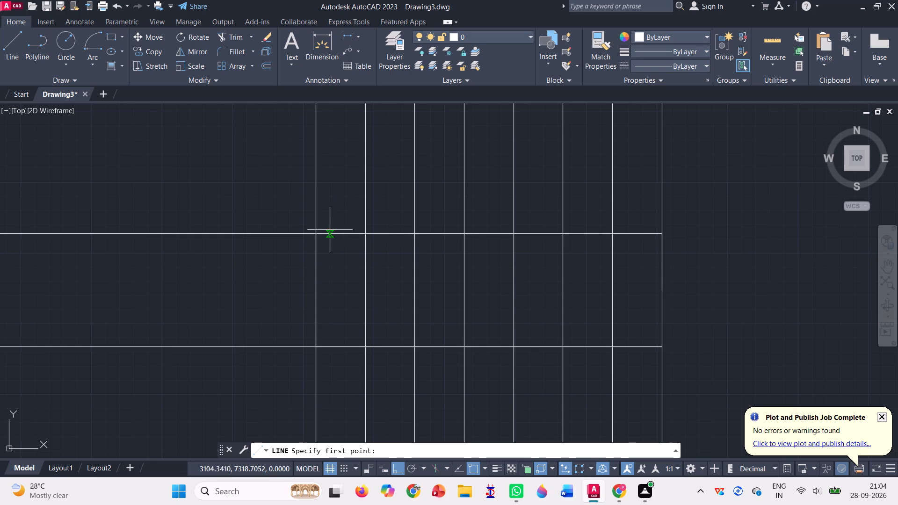
pyautogui.click(317, 234)
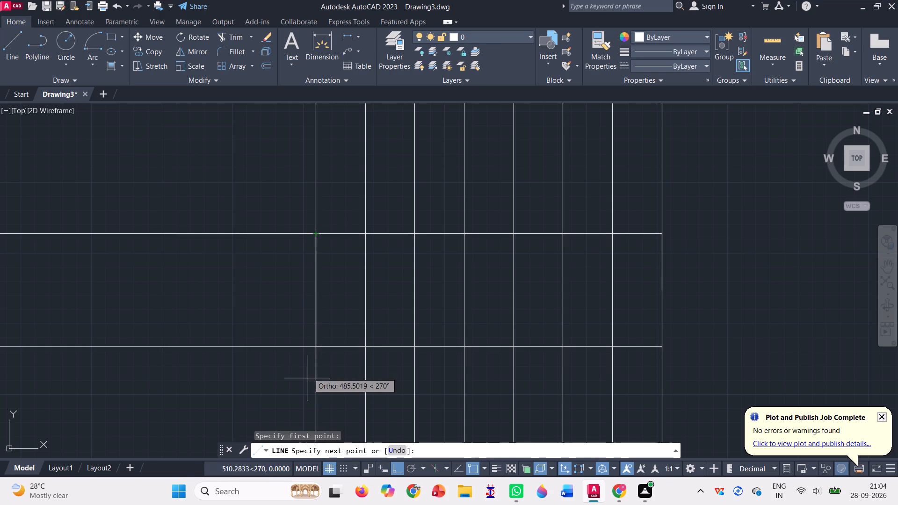
pyautogui.write('100')
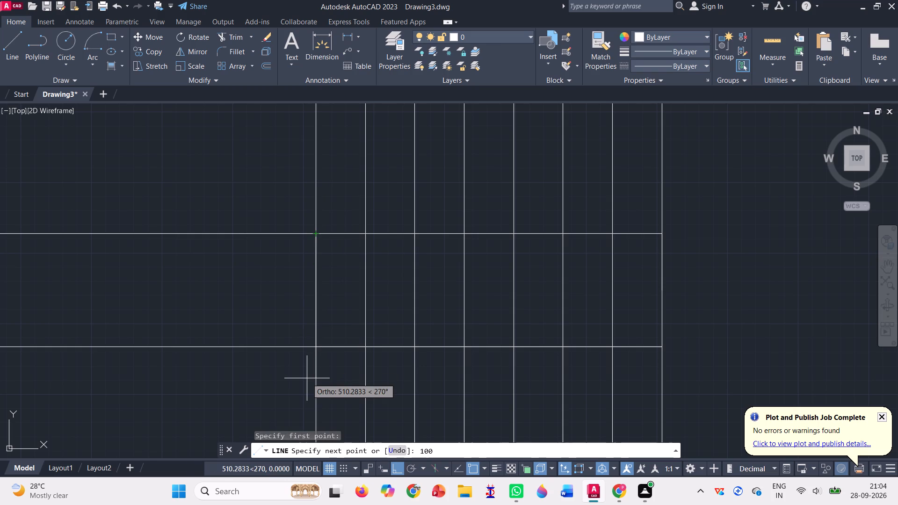
pyautogui.press('BackSpace')
pyautogui.press('BackSpace')
pyautogui.press('0')
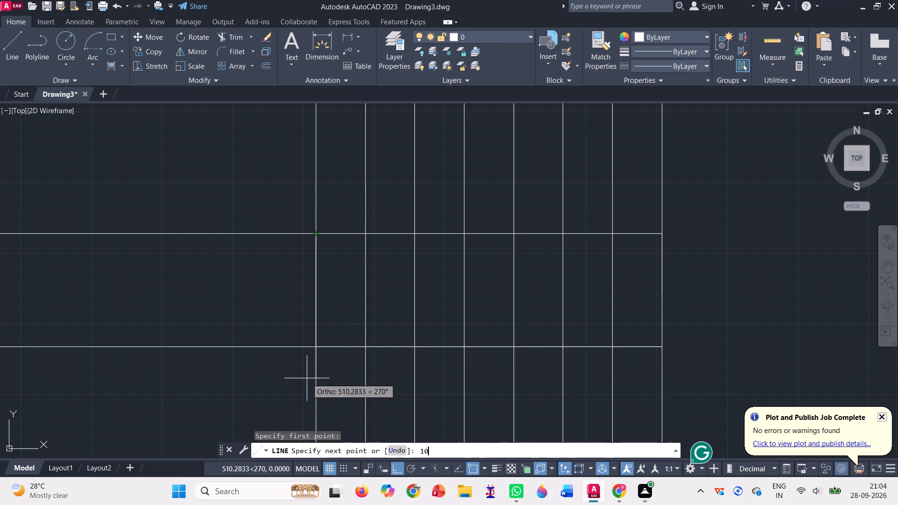
pyautogui.press('Return')
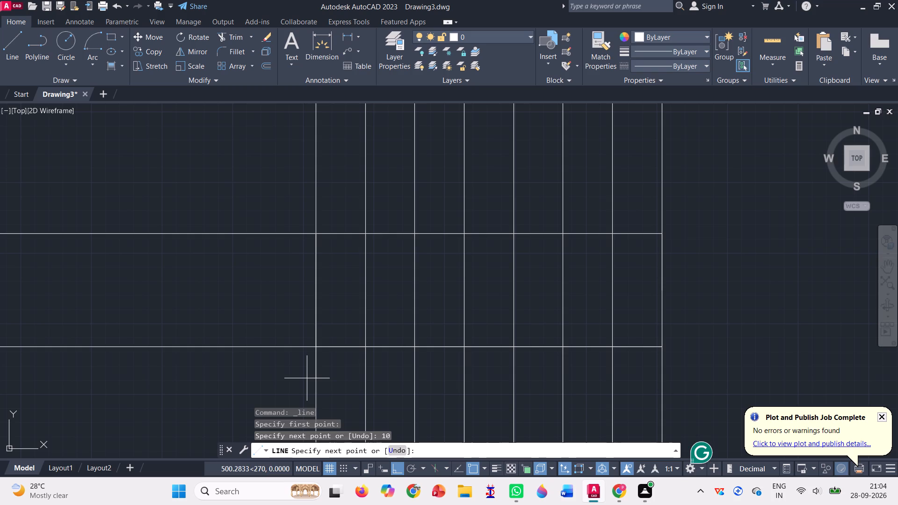
pyautogui.scroll(1, 643, 237)
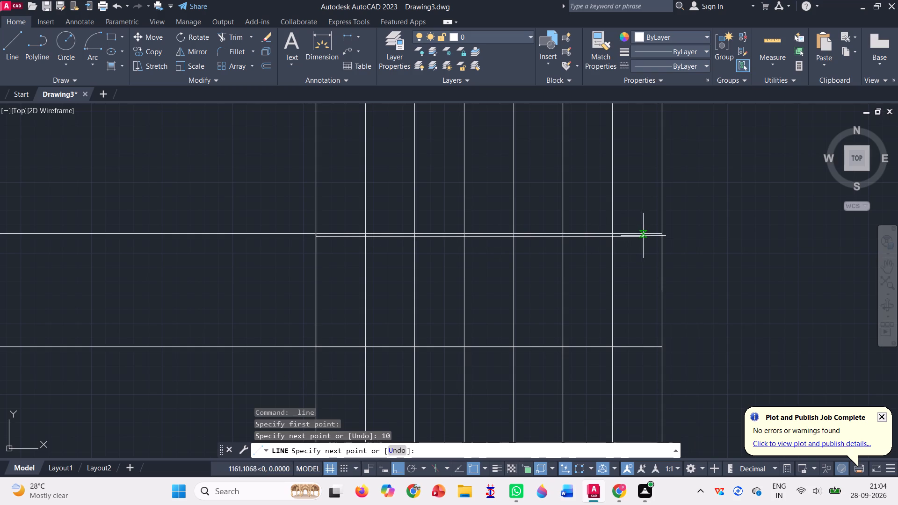
pyautogui.scroll(1, 643, 237)
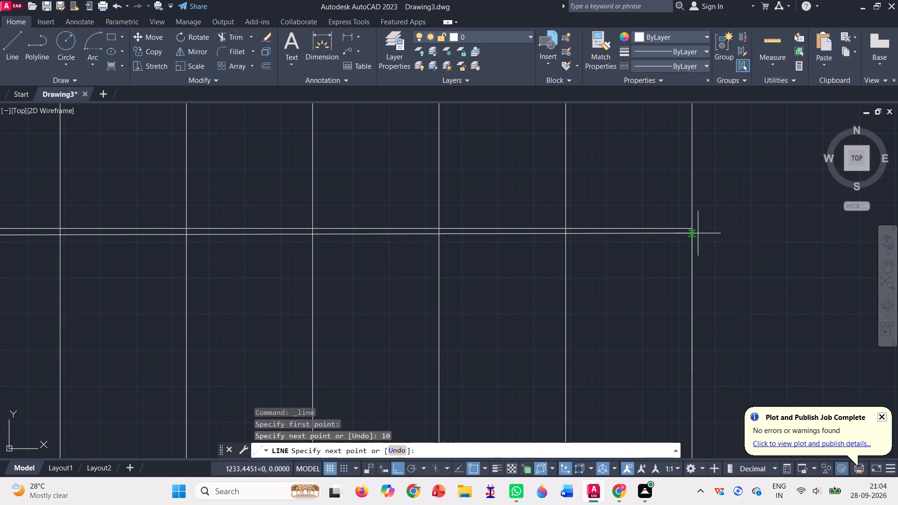
pyautogui.click(690, 232)
pyautogui.write('10')
pyautogui.press('Return')
# Continue the inner line down to the lower horizontal, 10 up, across to the leftmost vertical, and 10 right.
pyautogui.scroll(-3, 591, 249)
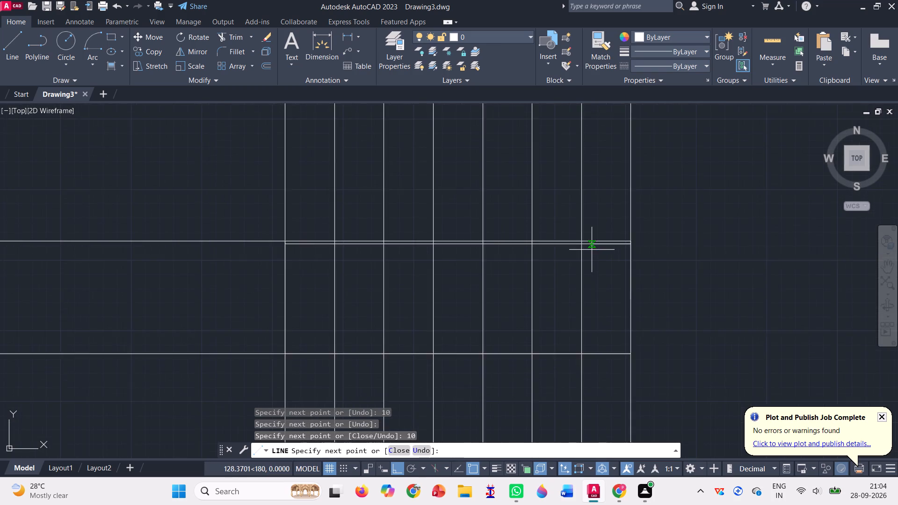
pyautogui.scroll(-1, 592, 250)
pyautogui.scroll(4, 613, 301)
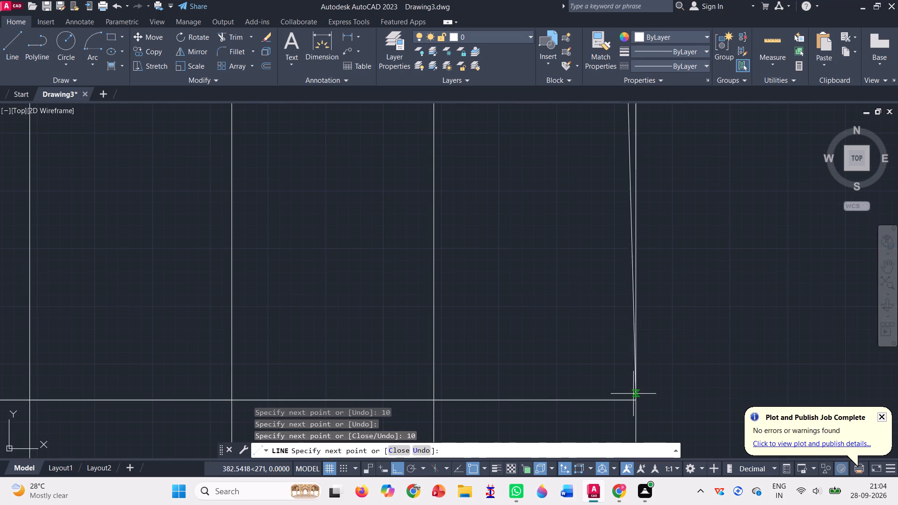
pyautogui.click(626, 403)
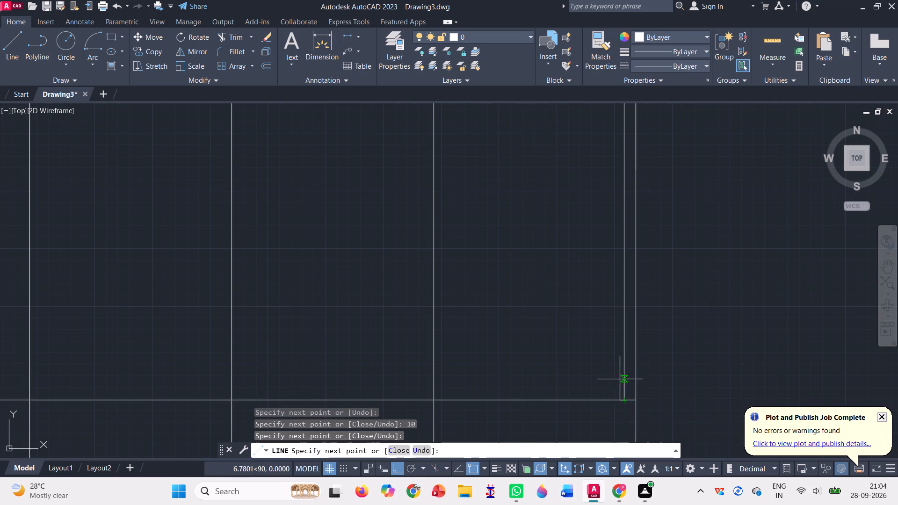
pyautogui.write('10')
pyautogui.press('Return')
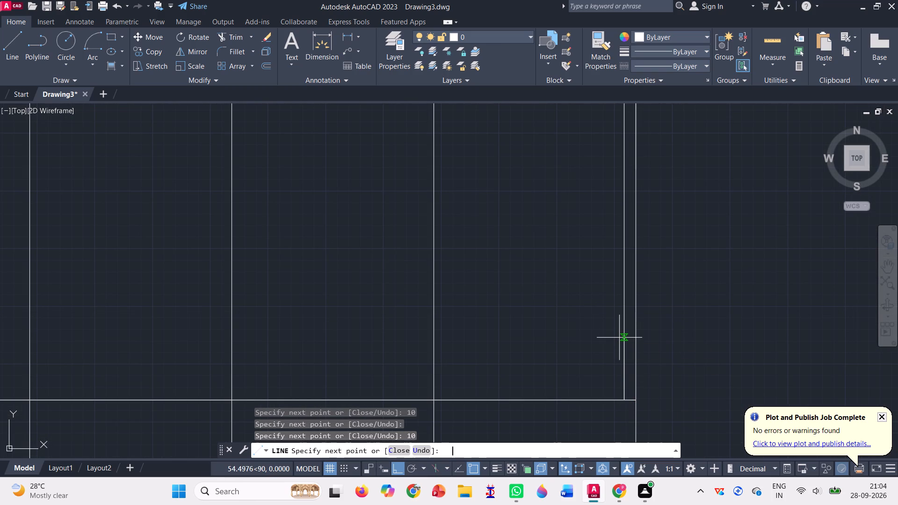
pyautogui.scroll(-2, 619, 338)
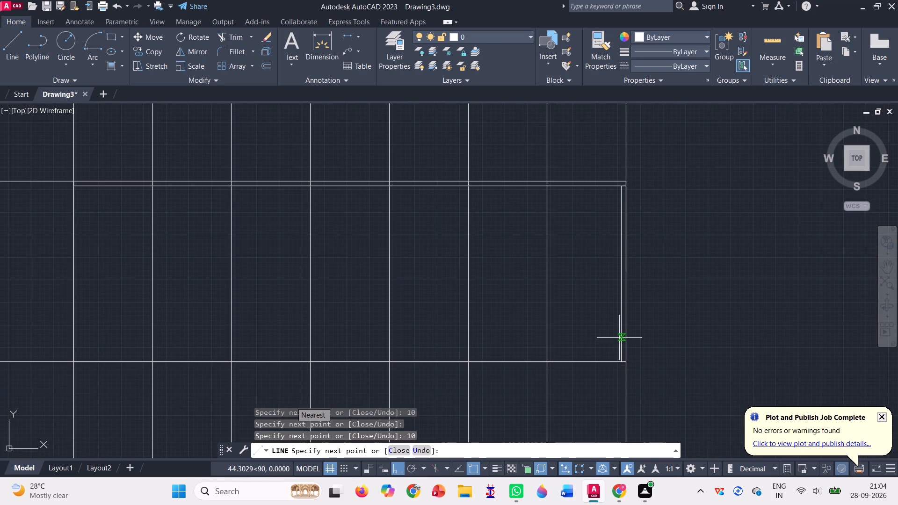
pyautogui.scroll(1, 76, 361)
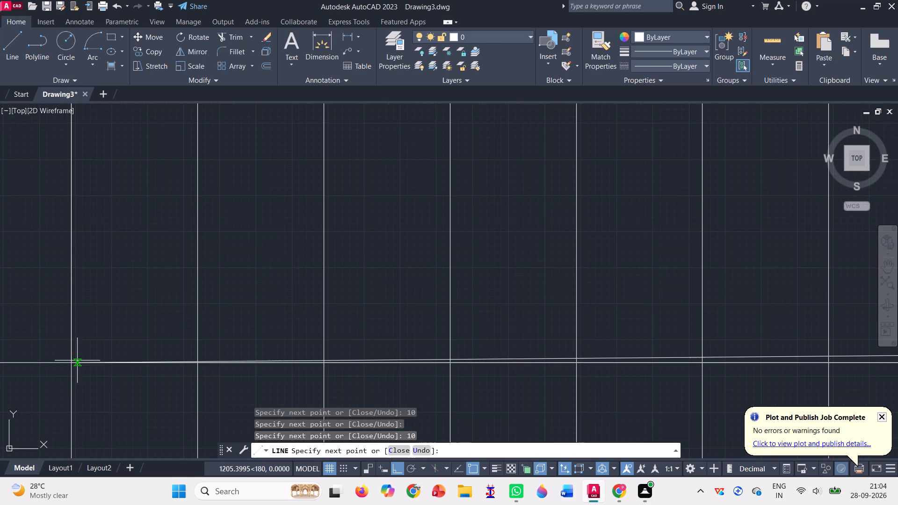
pyautogui.scroll(2, 68, 356)
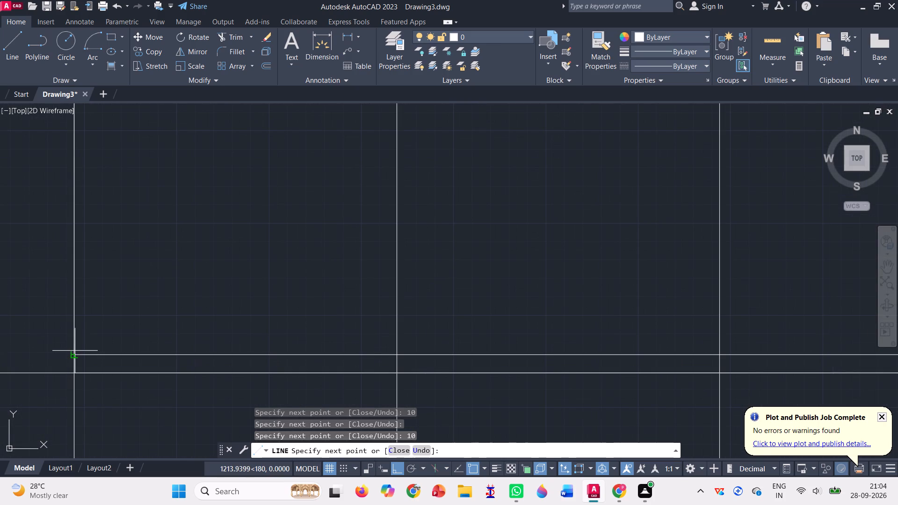
pyautogui.click(75, 351)
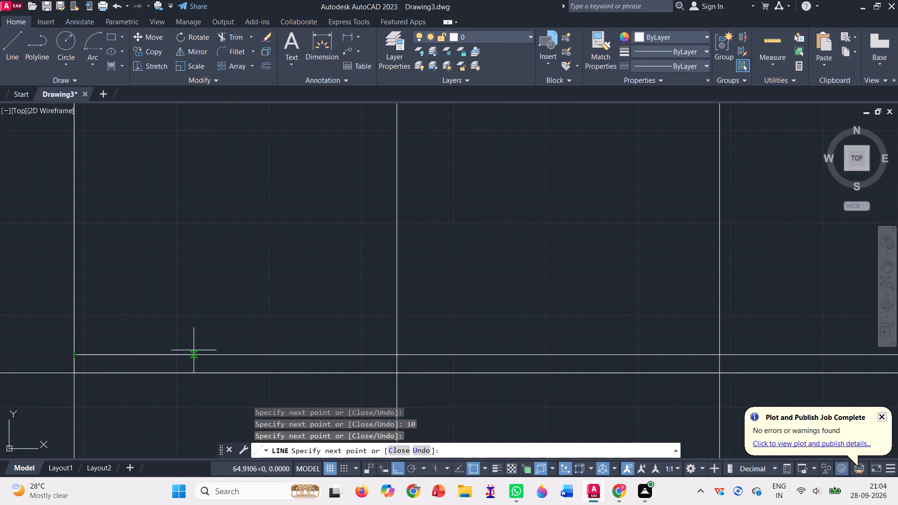
pyautogui.write('10')
pyautogui.press('Return')
# Close the inner rectangle by drawing its left side up to the inner top line, and end the line.
pyautogui.scroll(-1, 194, 350)
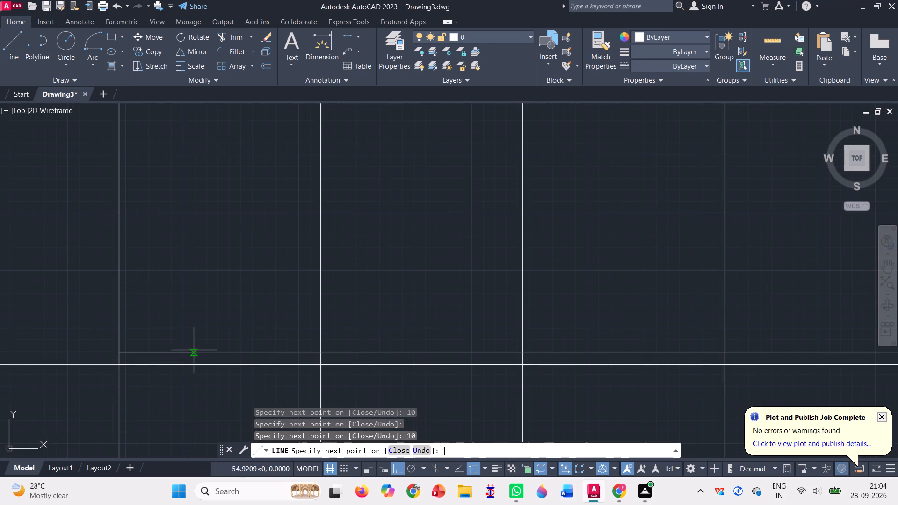
pyautogui.scroll(-3, 194, 351)
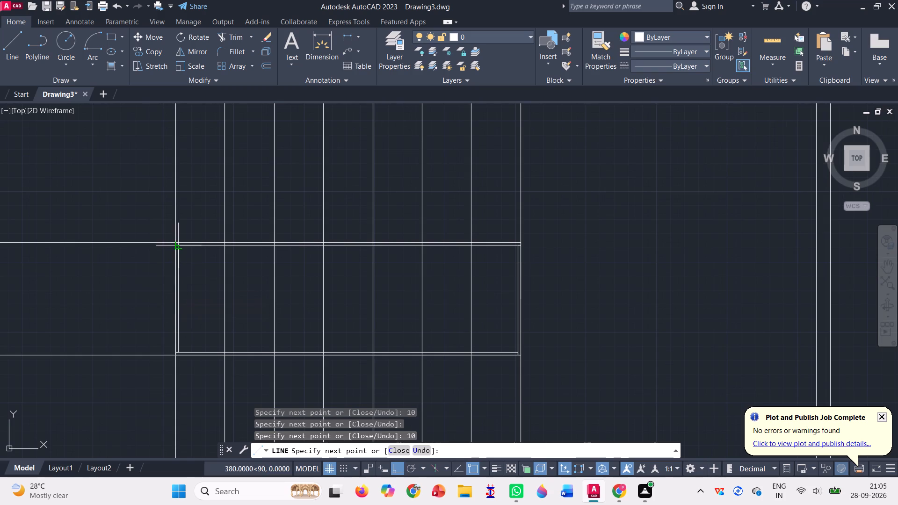
pyautogui.scroll(4, 180, 243)
pyautogui.click(168, 257)
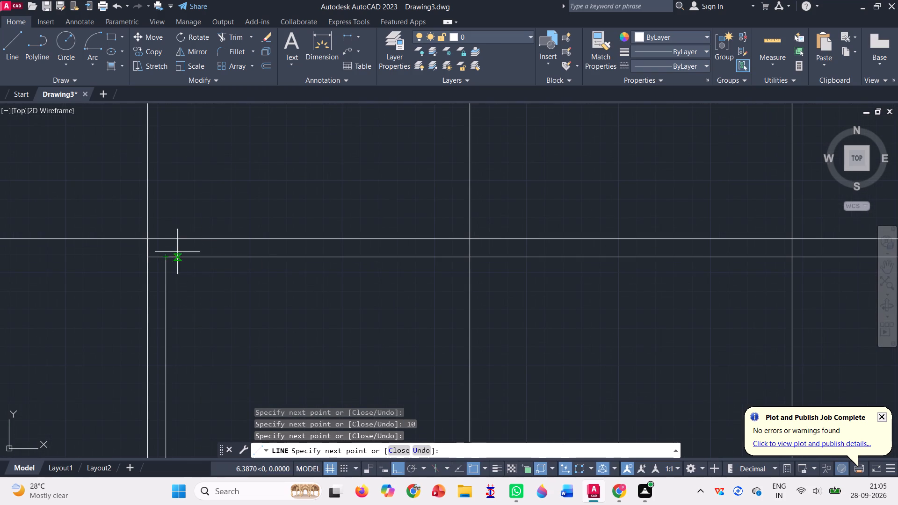
pyautogui.press('Return')
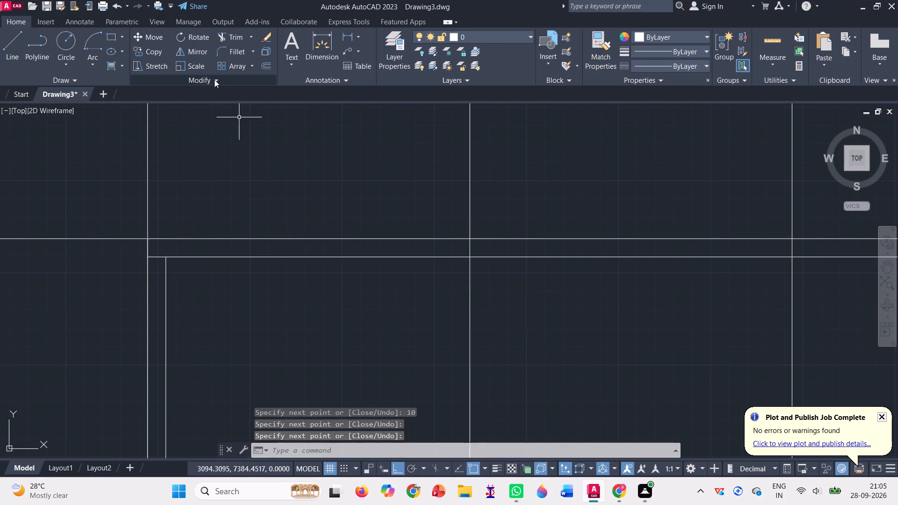
# Trim the short stubs joining the inner rectangle to the outer outline at the staircase divider's two upper corners.
pyautogui.click(230, 41)
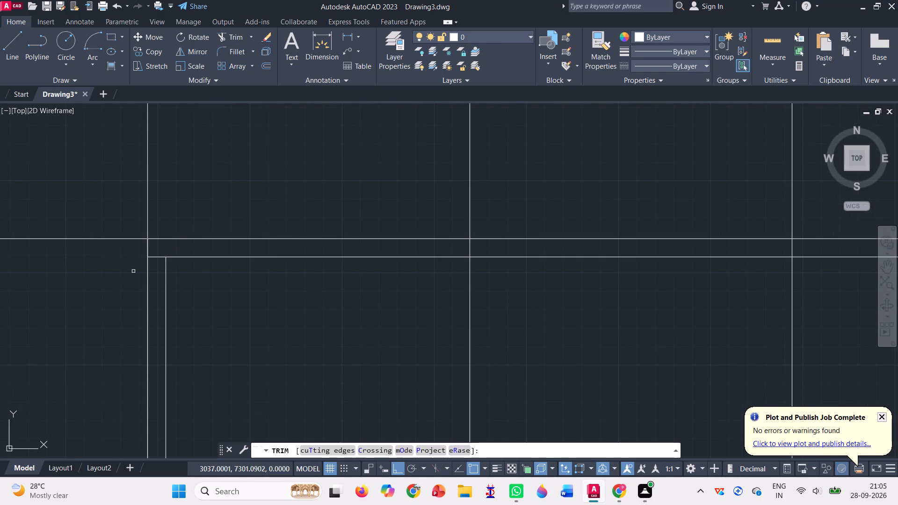
pyautogui.scroll(2, 138, 286)
pyautogui.moveTo(188, 187); pyautogui.dragTo(184, 238)
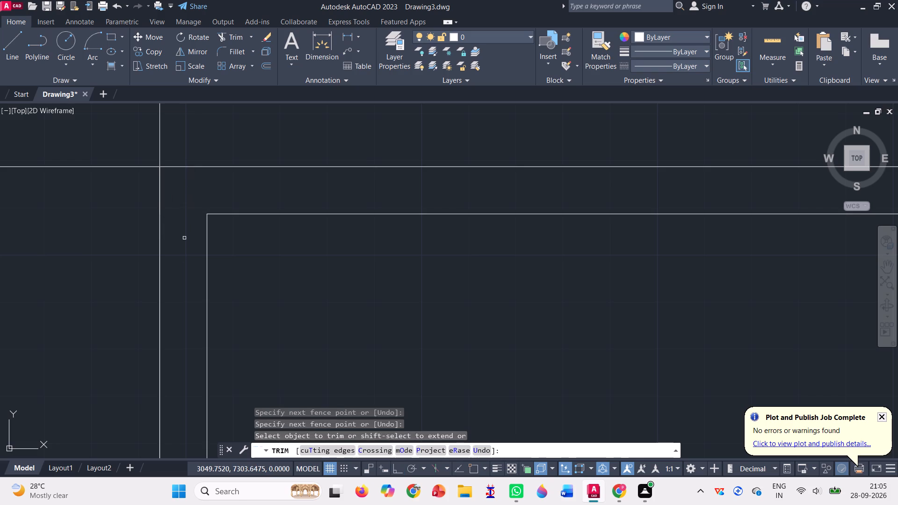
pyautogui.scroll(-8, 112, 251)
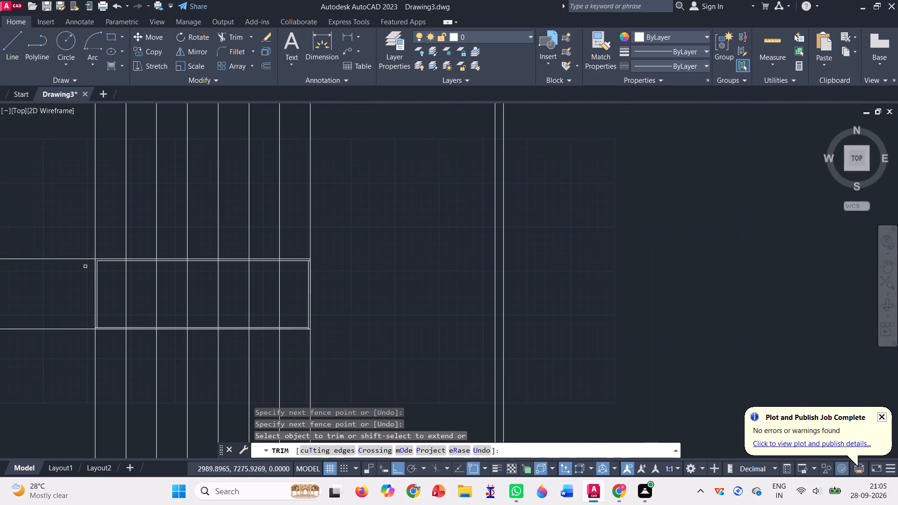
pyautogui.scroll(4, 300, 260)
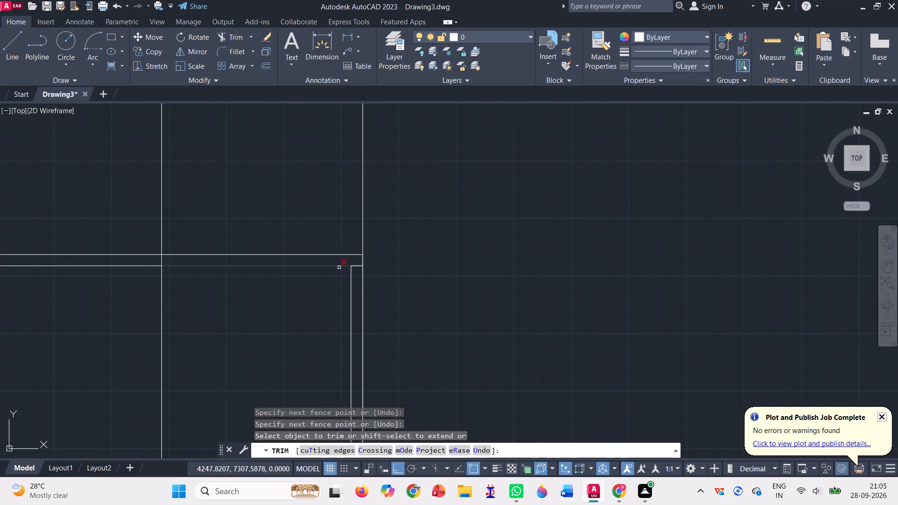
pyautogui.scroll(3, 342, 267)
pyautogui.moveTo(385, 247); pyautogui.dragTo(398, 275)
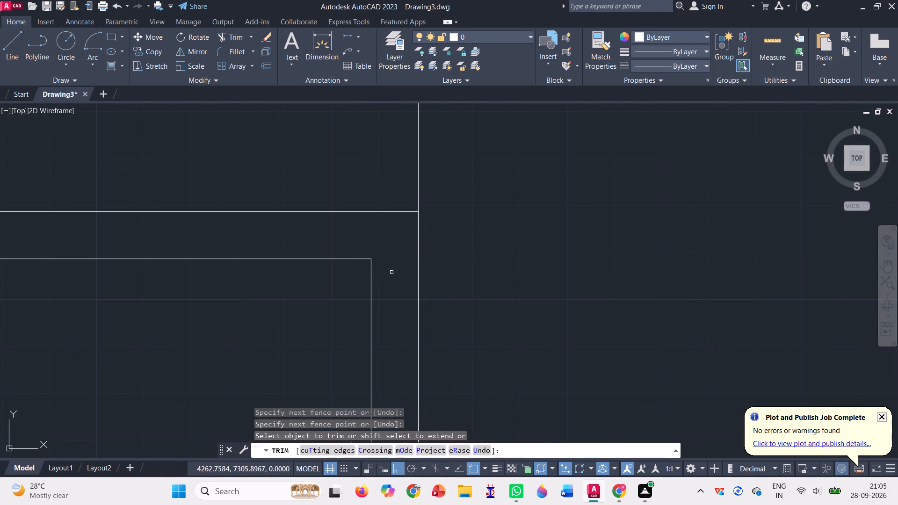
pyautogui.scroll(-4, 391, 261)
pyautogui.scroll(-3, 439, 241)
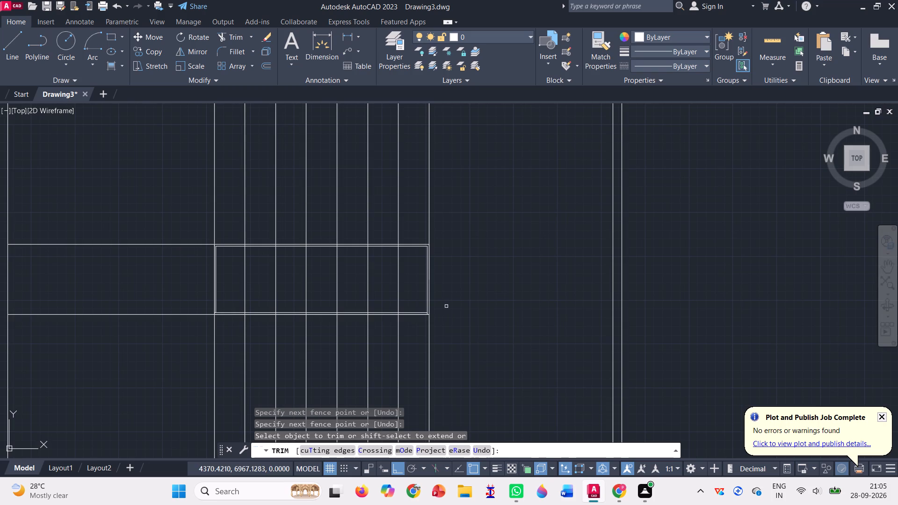
# Trim the short stubs at the divider's lower-right and lower-left inner corners and end the trimming.
pyautogui.scroll(7, 429, 315)
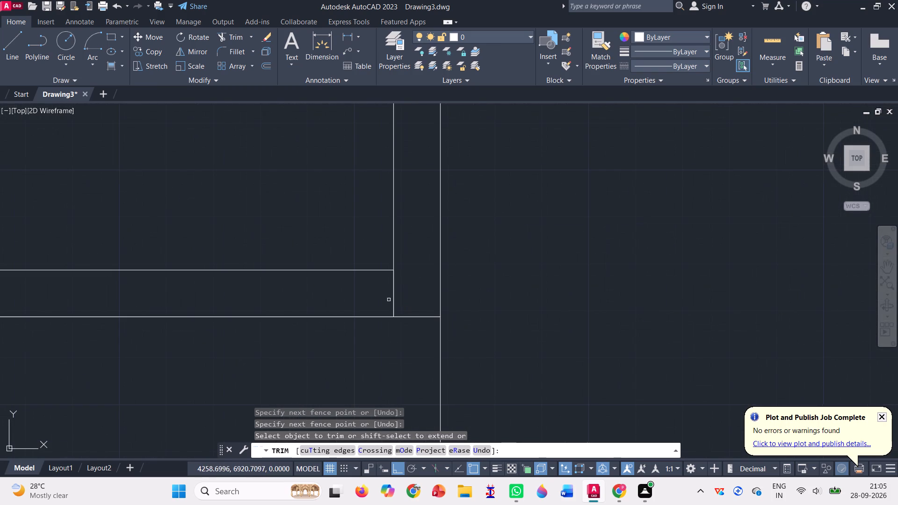
pyautogui.moveTo(377, 290); pyautogui.dragTo(406, 290)
pyautogui.scroll(-3, 408, 288)
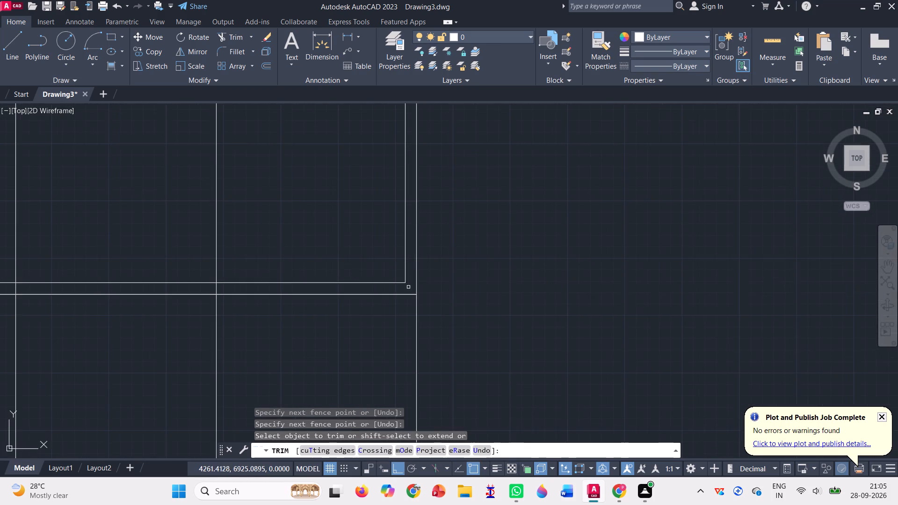
pyautogui.scroll(-4, 458, 290)
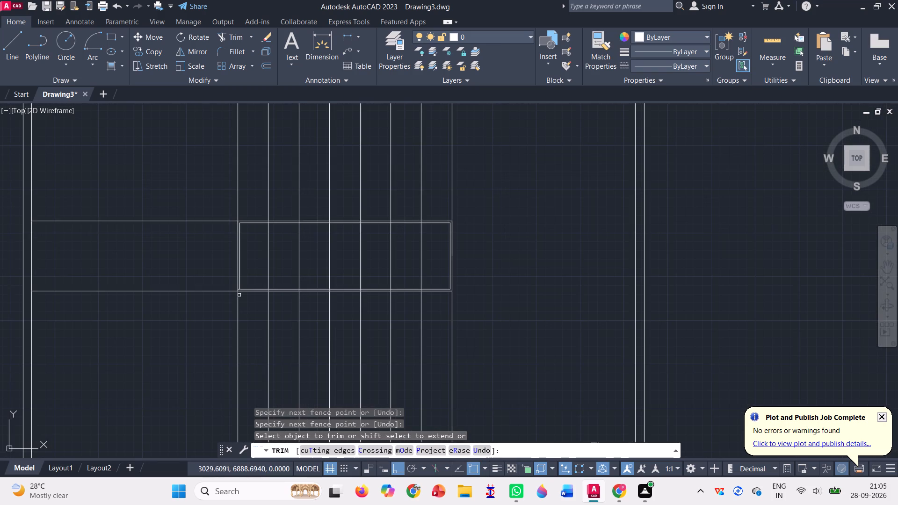
pyautogui.scroll(7, 239, 295)
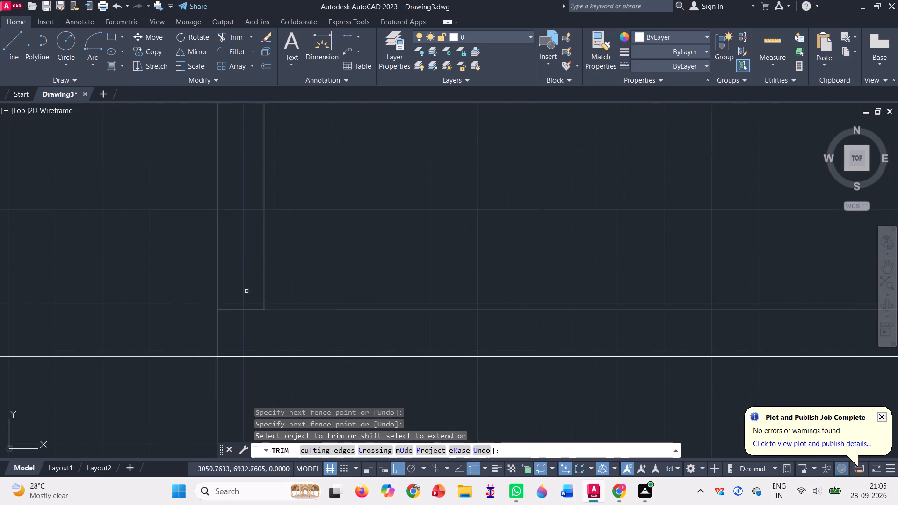
pyautogui.moveTo(245, 292); pyautogui.dragTo(246, 319)
pyautogui.scroll(-7, 246, 319)
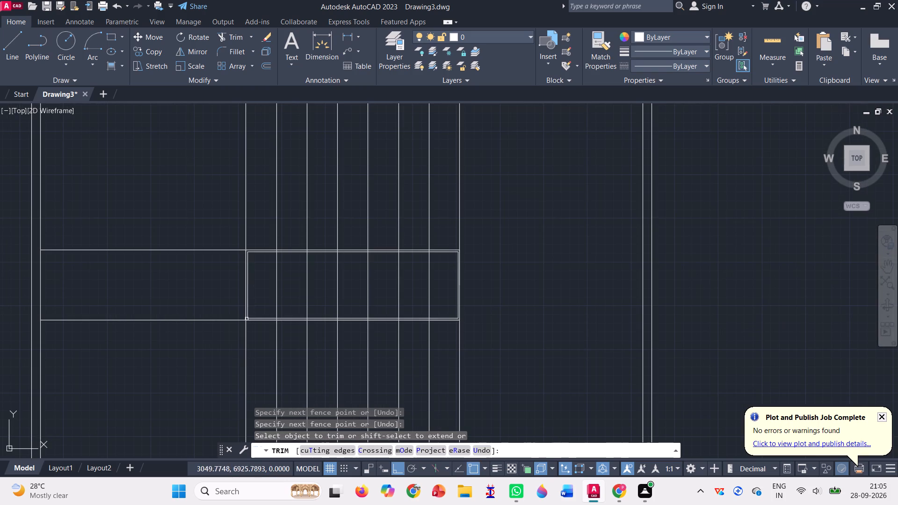
pyautogui.press('Return')
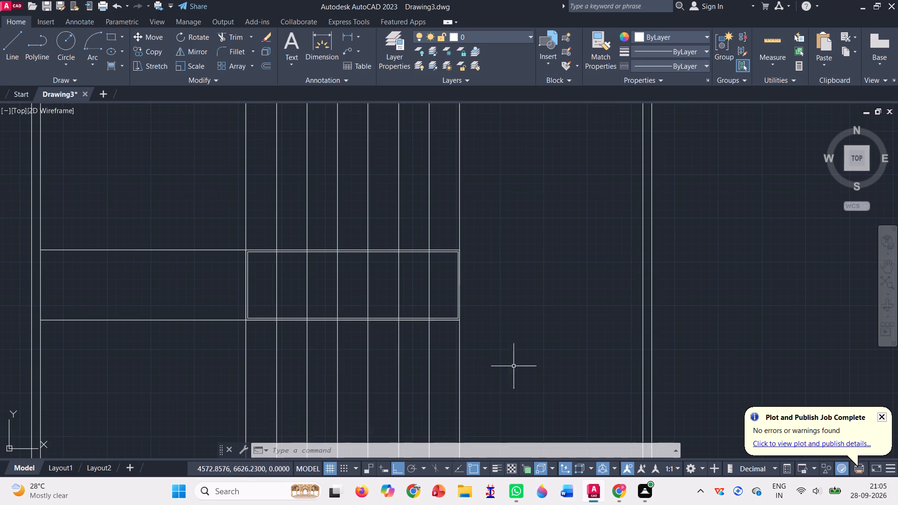
# Insert the Bed - Queen block from DesignCenter at scale 1 and place it outside the plan, left of the upper-left room.
pyautogui.scroll(-2, 515, 361)
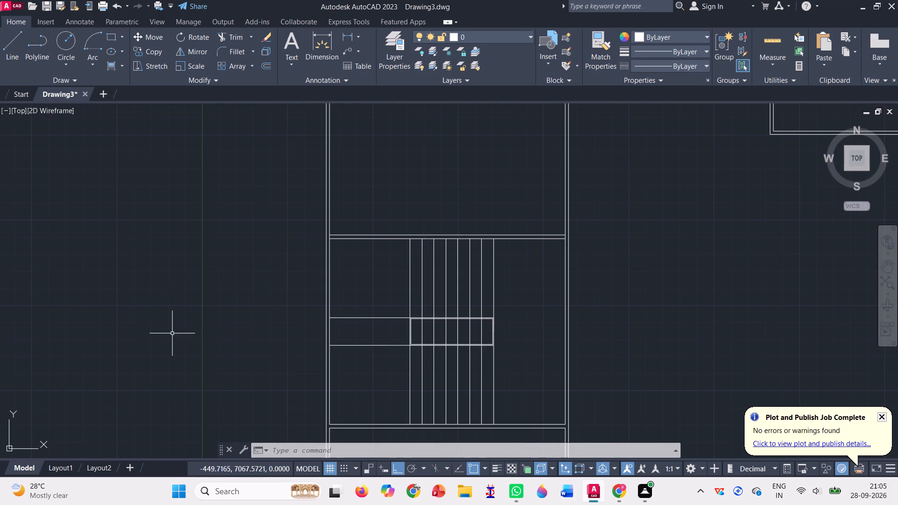
pyautogui.scroll(-2, 179, 316)
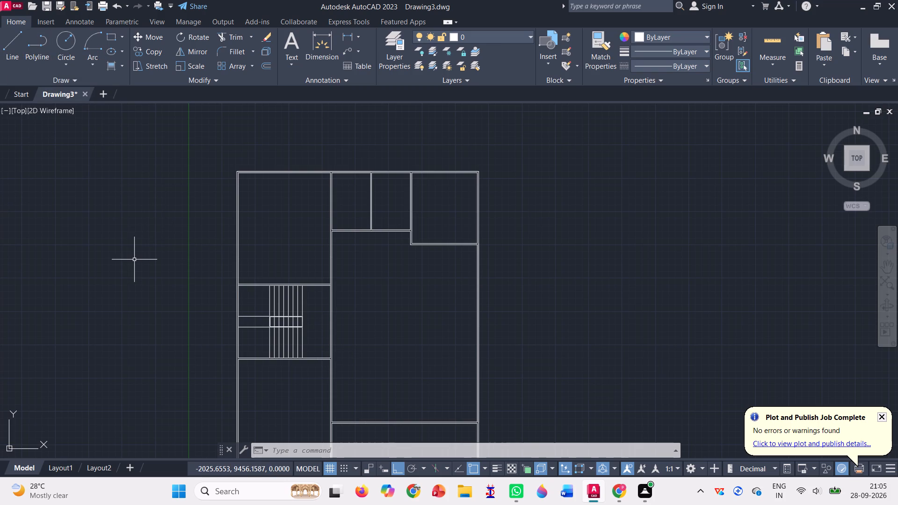
pyautogui.hotkey('ctrl', '2')
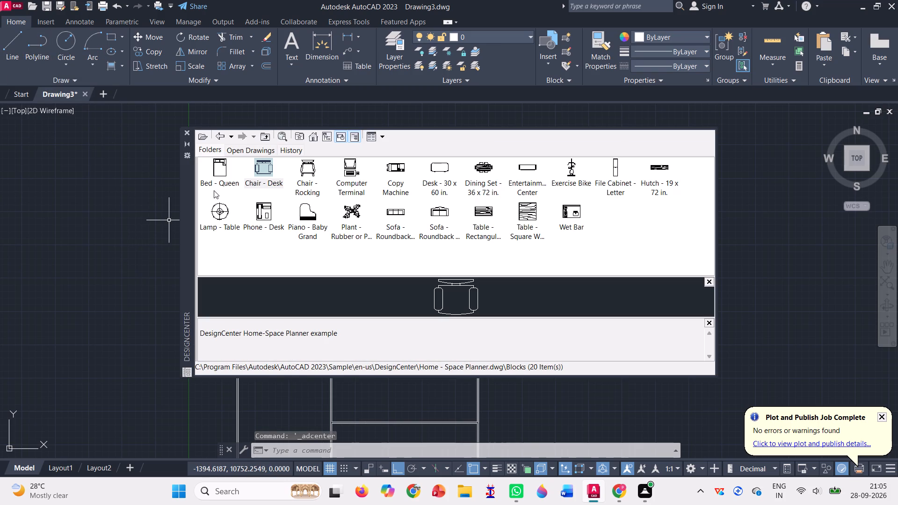
pyautogui.doubleClick(219, 169)
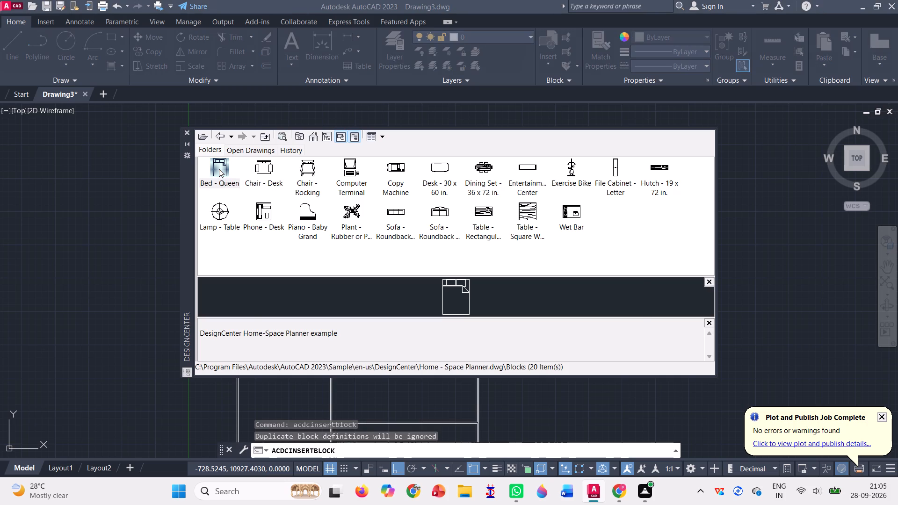
pyautogui.click(510, 315)
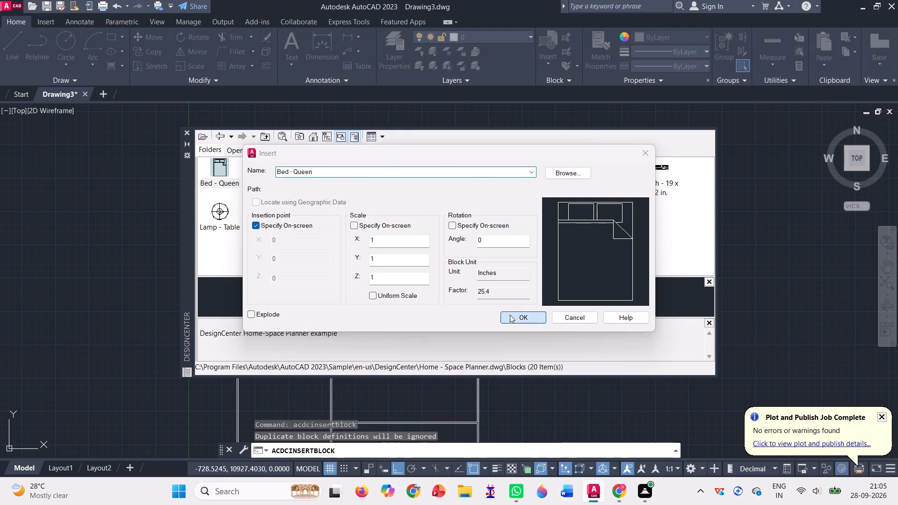
pyautogui.click(112, 193)
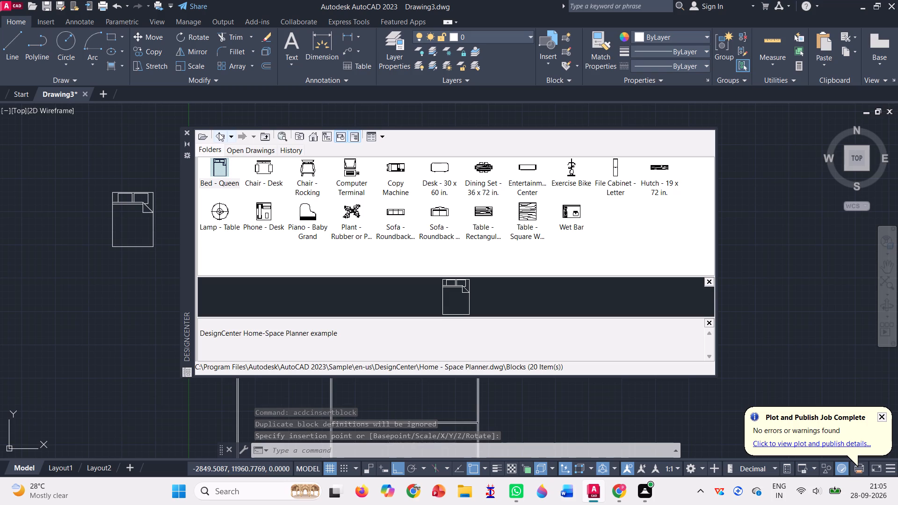
# Reopen the blocks of Home - Space Planner.dwg and insert Sofa - Roundback 7 ft at scale 1 below the bed.
pyautogui.click(312, 139)
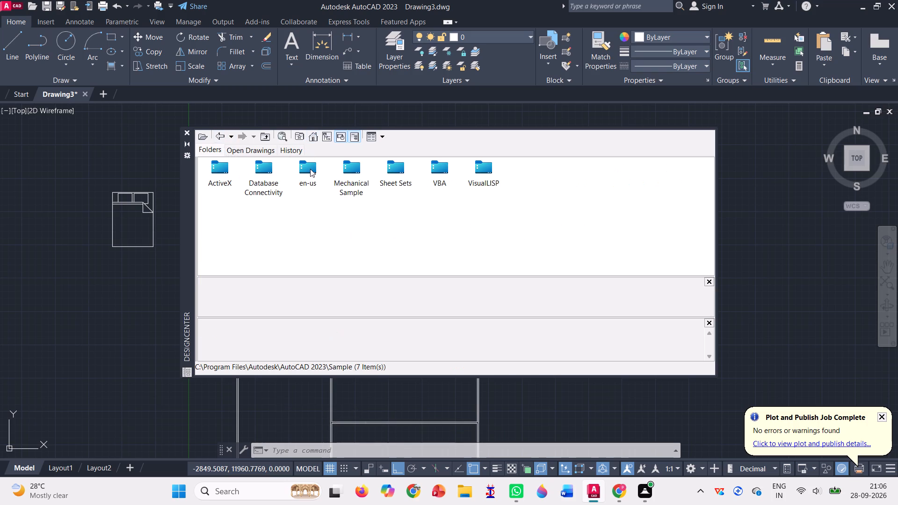
pyautogui.doubleClick(310, 169)
pyautogui.doubleClick(222, 170)
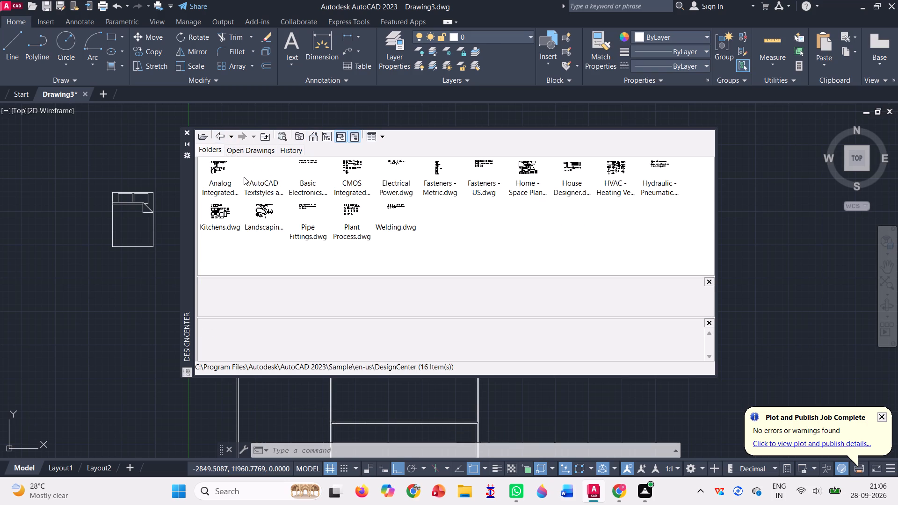
pyautogui.doubleClick(528, 166)
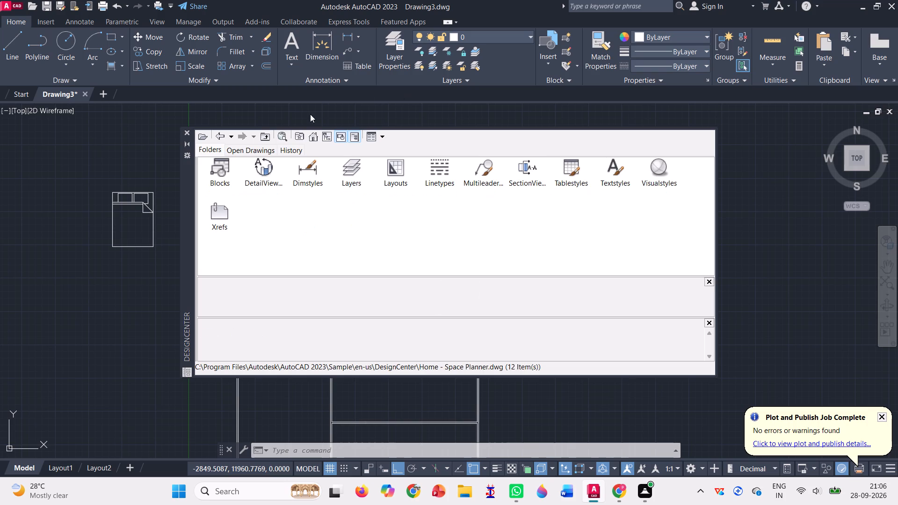
pyautogui.click(221, 167)
pyautogui.click(221, 167)
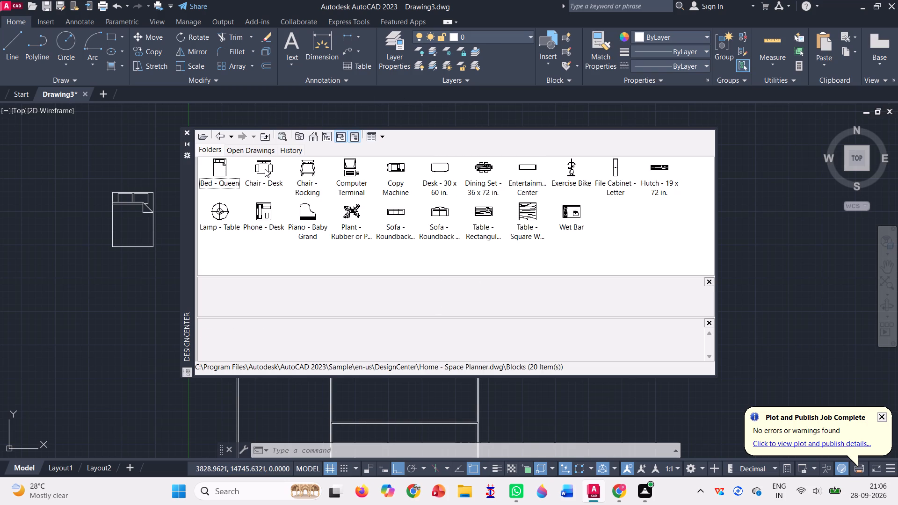
pyautogui.doubleClick(395, 209)
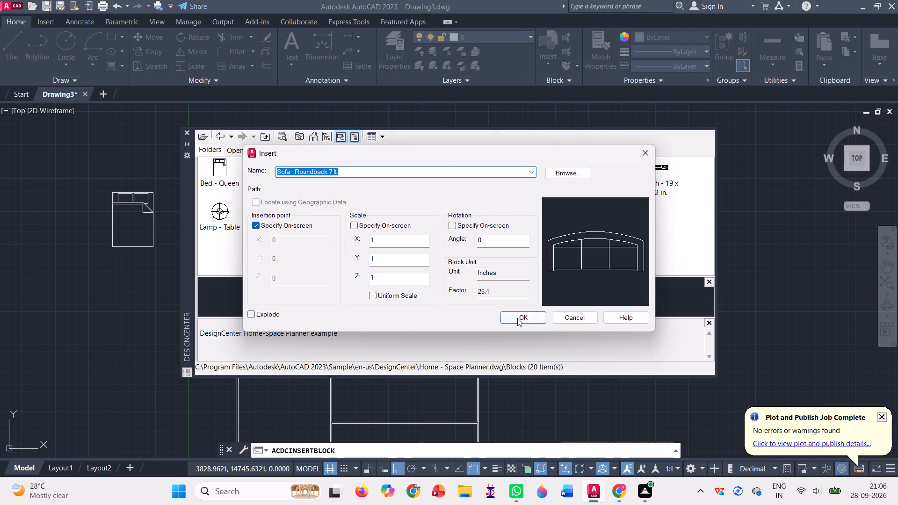
pyautogui.click(517, 318)
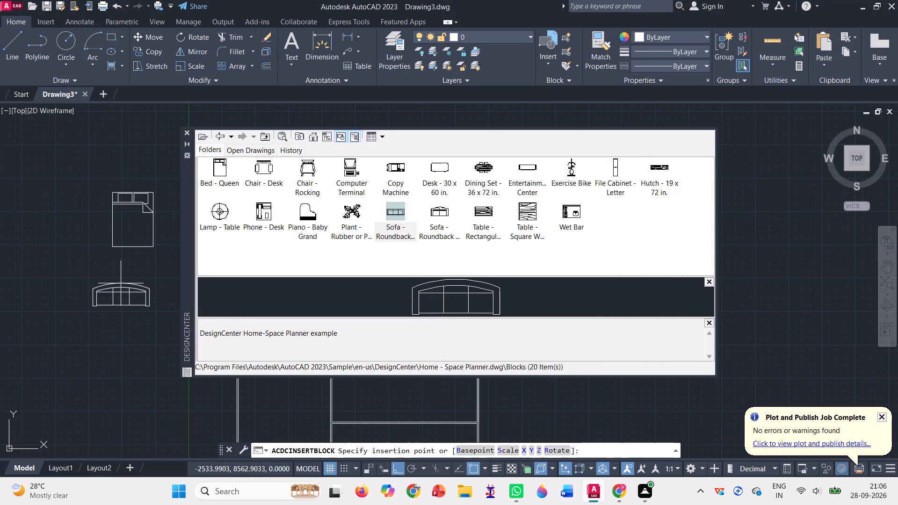
pyautogui.click(121, 283)
# Insert the Sofa - Roundback Loveseat 5 ft block at scale 1 below the 7 ft sofa.
pyautogui.doubleClick(440, 211)
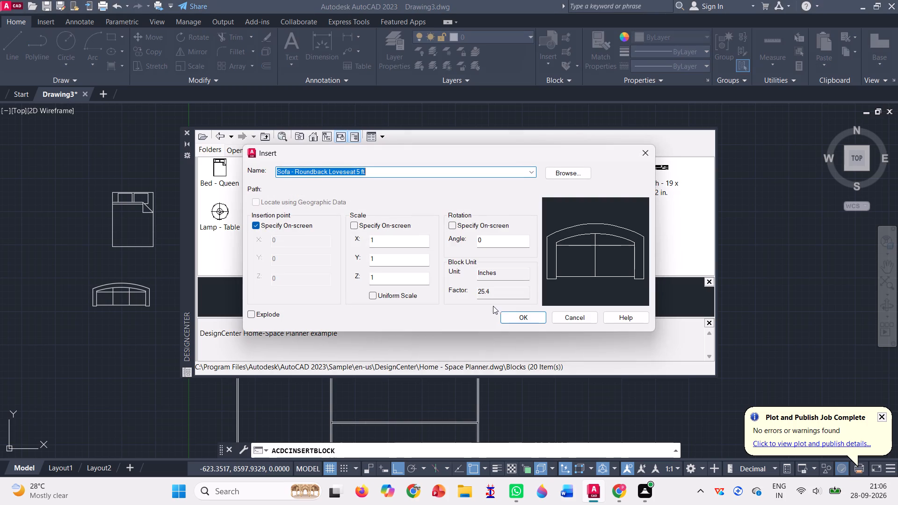
pyautogui.click(515, 317)
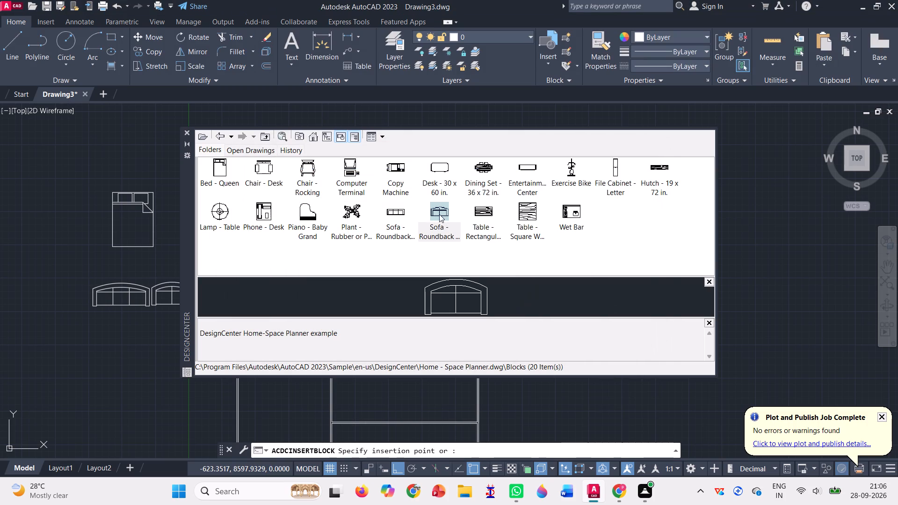
pyautogui.click(121, 337)
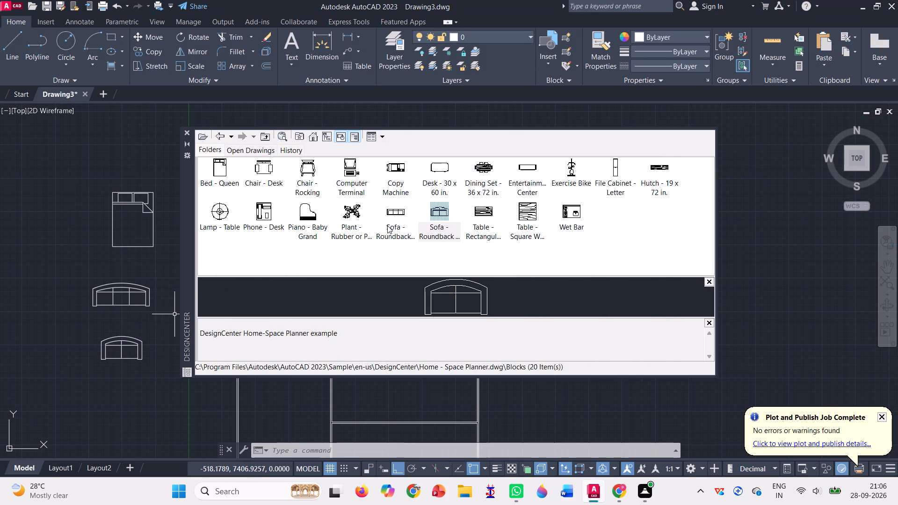
# Insert the Desk - 30 x 60 in. block at scale 1 below and slightly right of the loveseat.
pyautogui.doubleClick(439, 168)
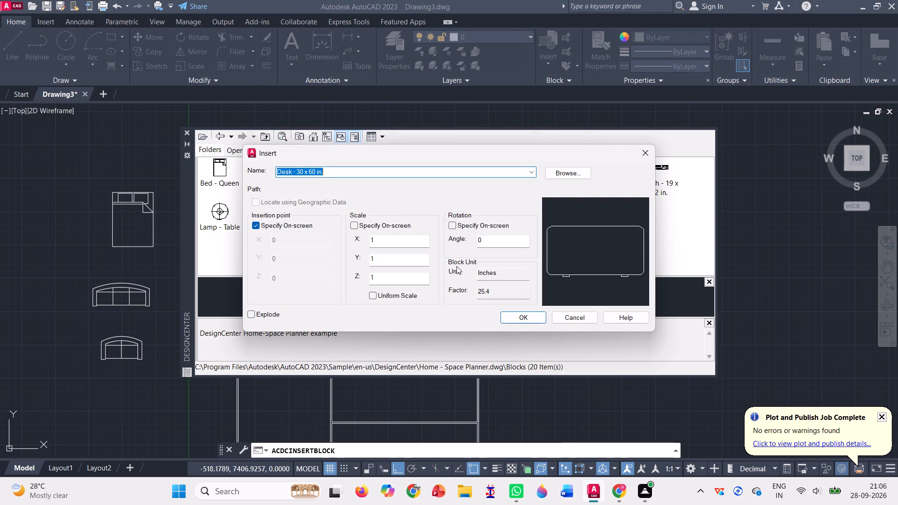
pyautogui.click(521, 319)
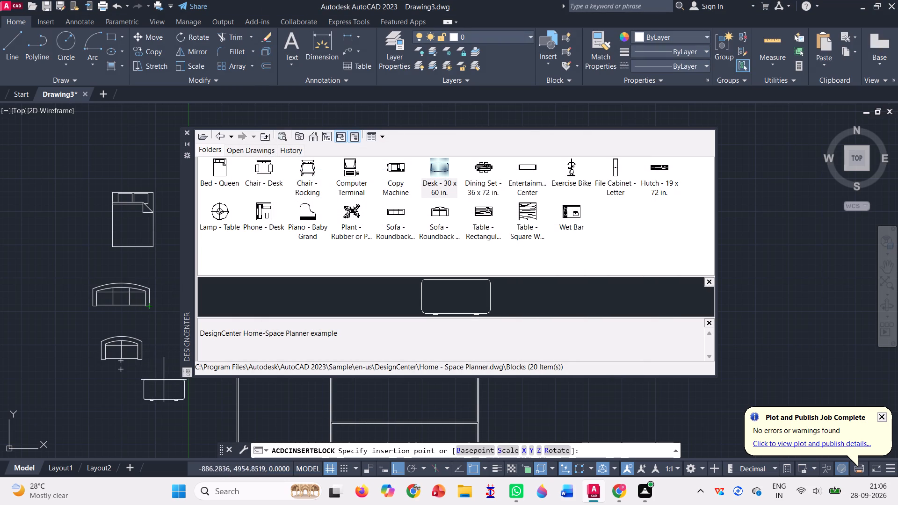
pyautogui.click(159, 383)
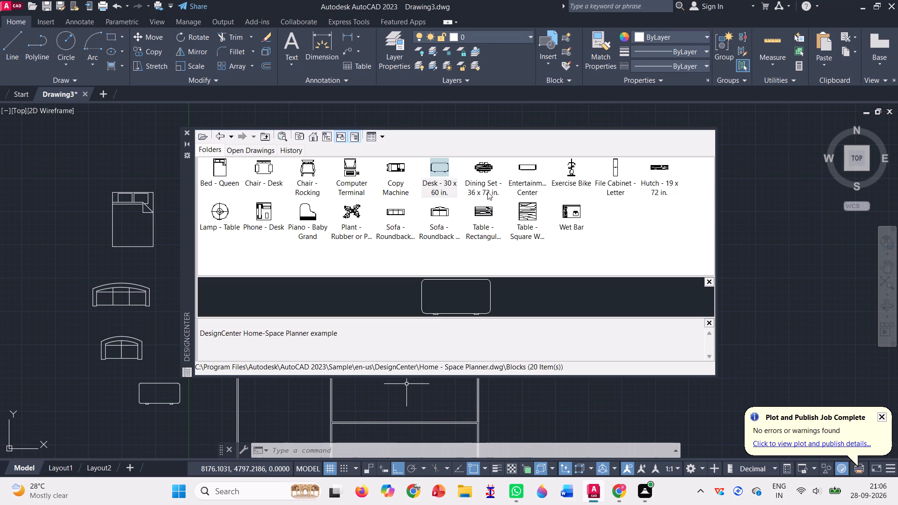
# Insert the Dining Set - 36 x 72 in. block at scale 1 outside the plan, right of its lower part.
pyautogui.doubleClick(488, 166)
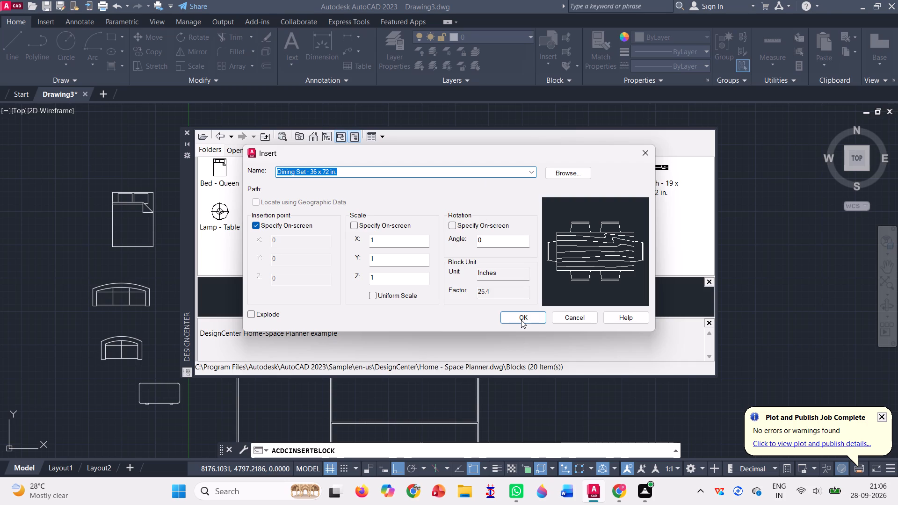
pyautogui.click(521, 319)
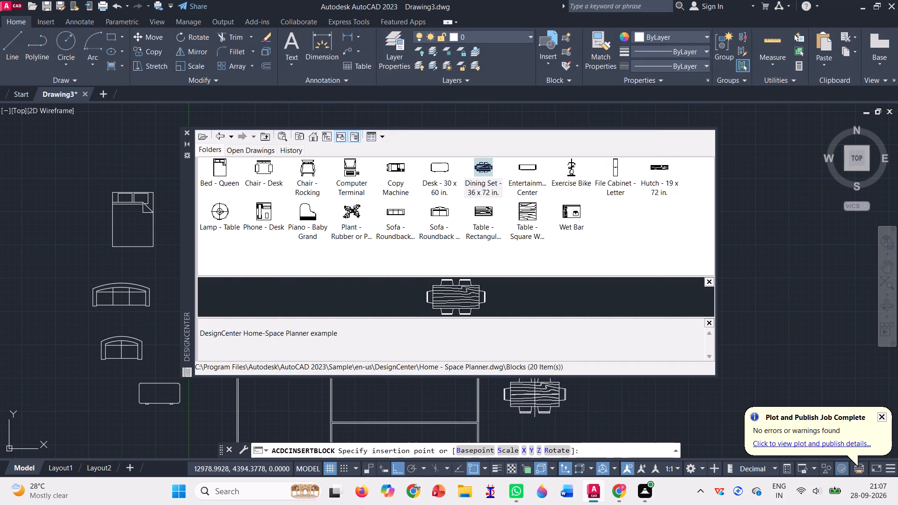
pyautogui.click(535, 395)
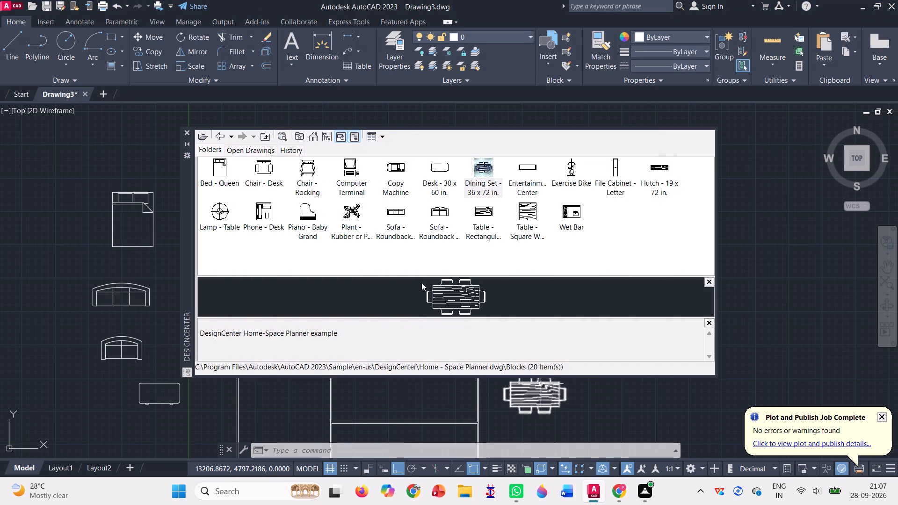
# Open the blocks of Kitchens.dwg and insert Range-Oven - 30 in top at scale 1, right of the dining set.
pyautogui.click(219, 140)
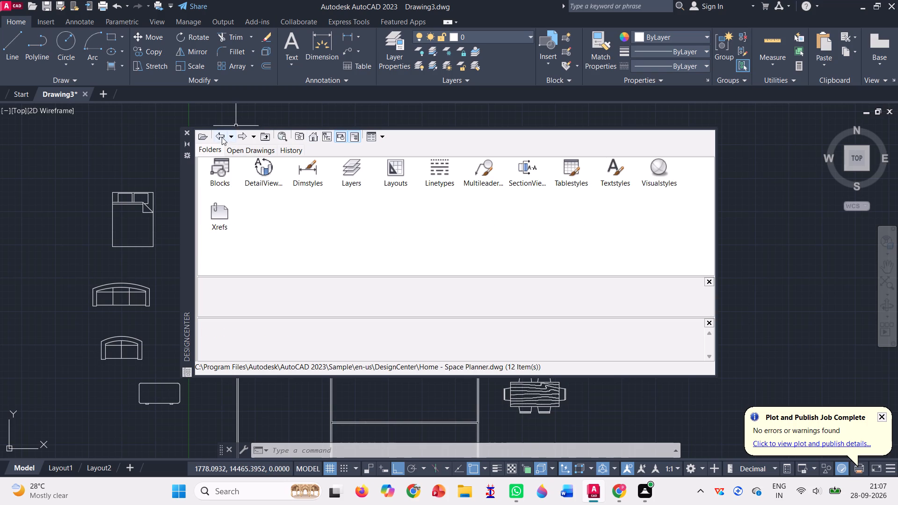
pyautogui.click(220, 137)
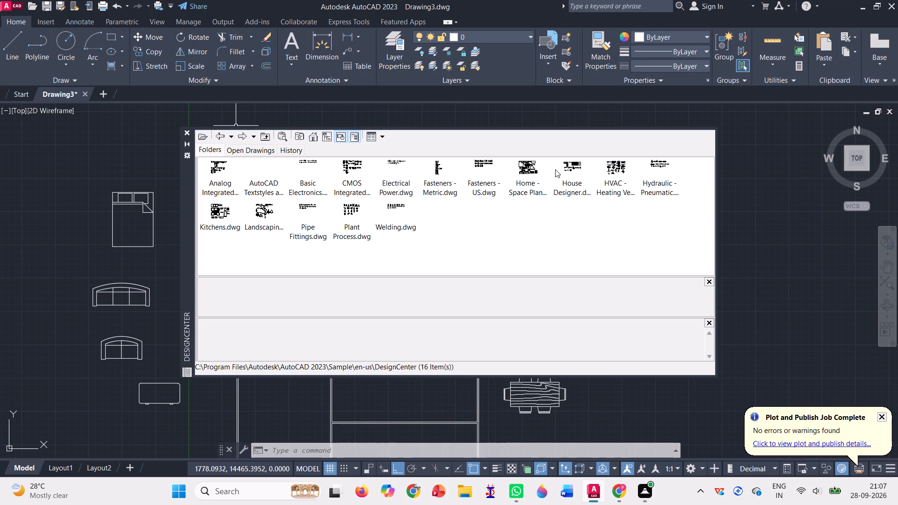
pyautogui.doubleClick(222, 216)
pyautogui.doubleClick(215, 170)
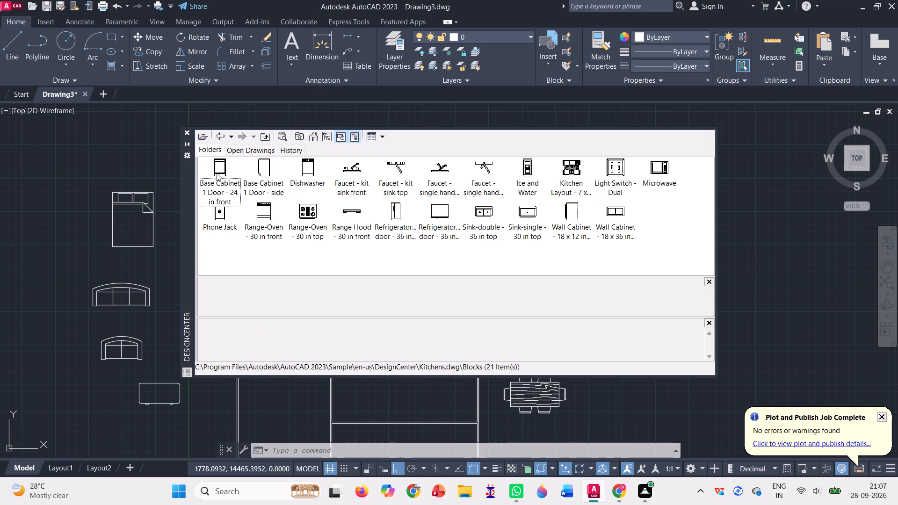
pyautogui.doubleClick(310, 209)
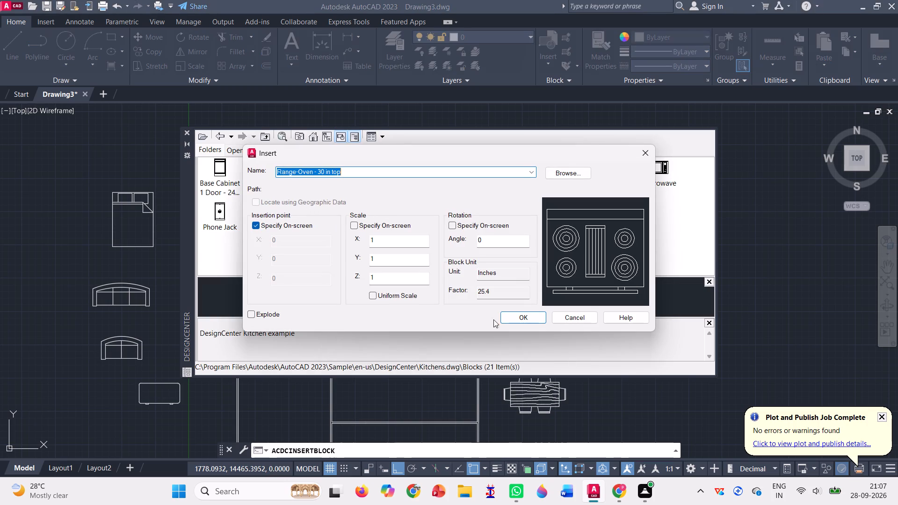
pyautogui.click(533, 318)
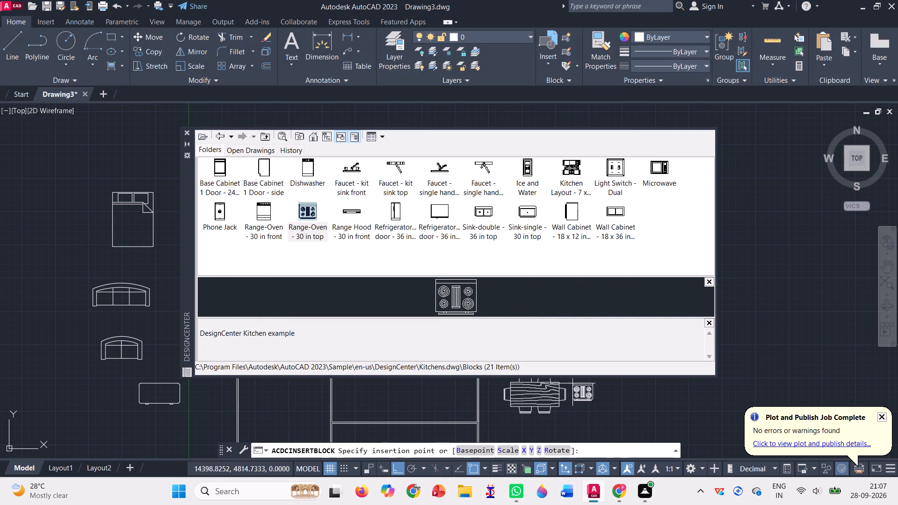
pyautogui.click(591, 401)
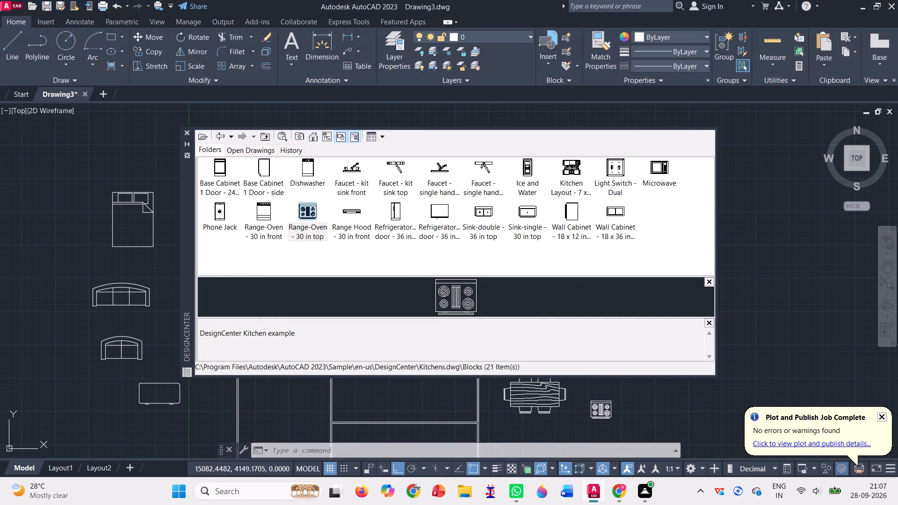
# Insert the Sink-double - 36 in top block at scale 1, above and to the right of the range-oven.
pyautogui.doubleClick(490, 211)
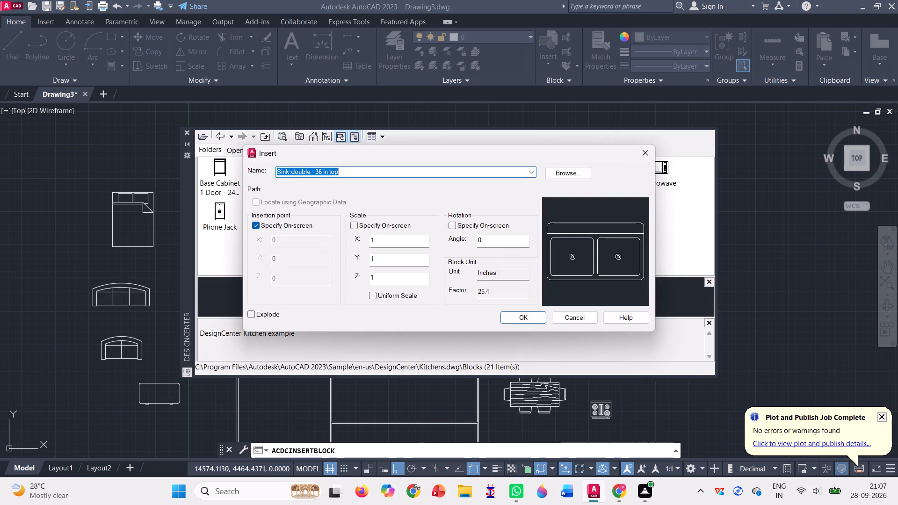
pyautogui.click(528, 317)
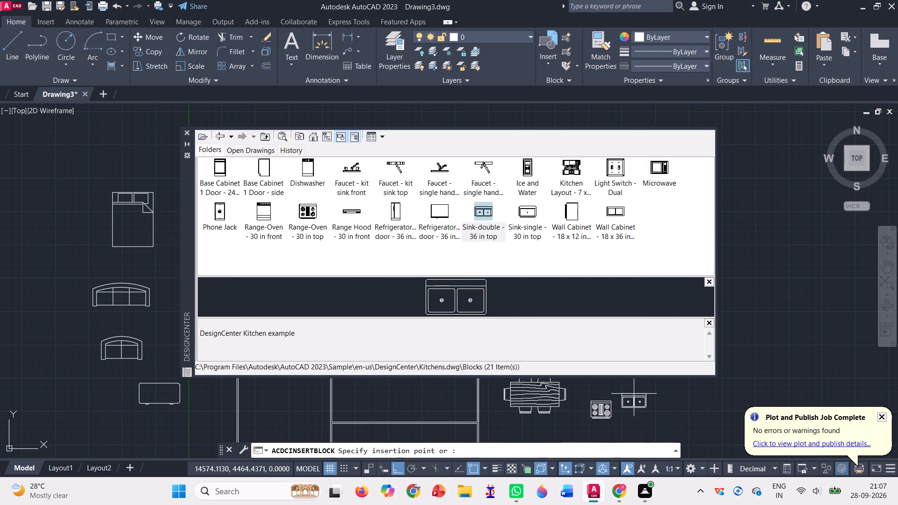
pyautogui.click(637, 382)
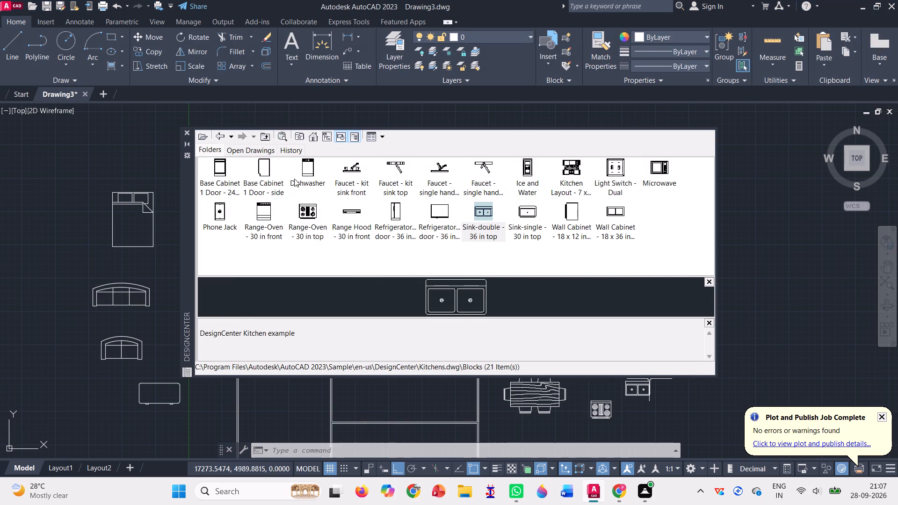
# Open the blocks of House Designer.dwg and insert Sink - Oval top at scale 1 just above the bed.
pyautogui.click(220, 137)
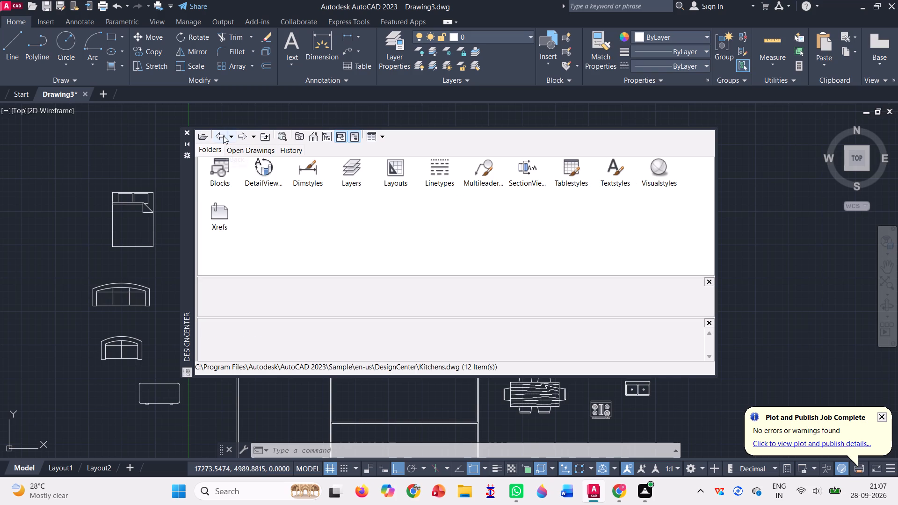
pyautogui.click(223, 136)
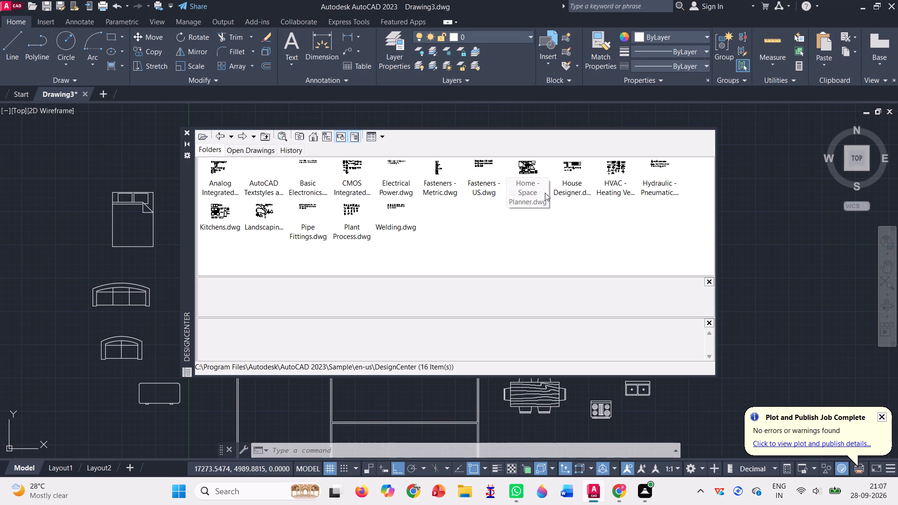
pyautogui.doubleClick(572, 164)
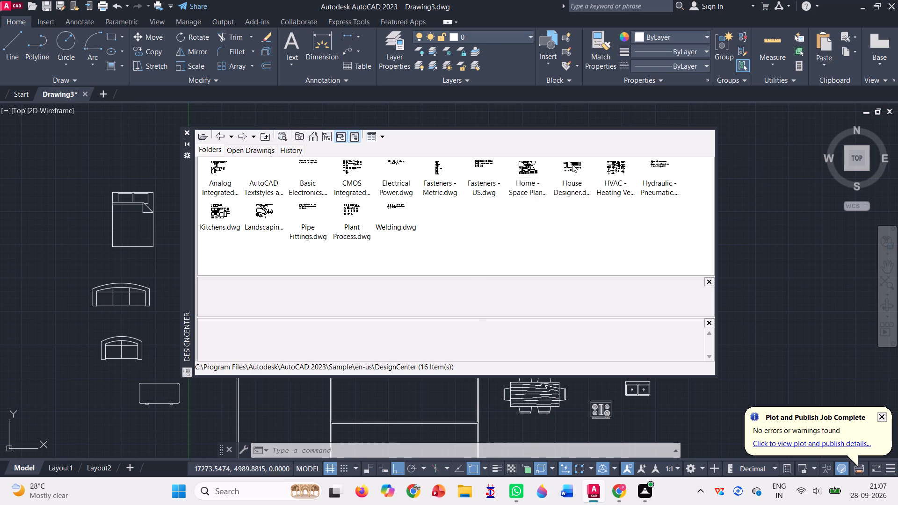
pyautogui.doubleClick(217, 160)
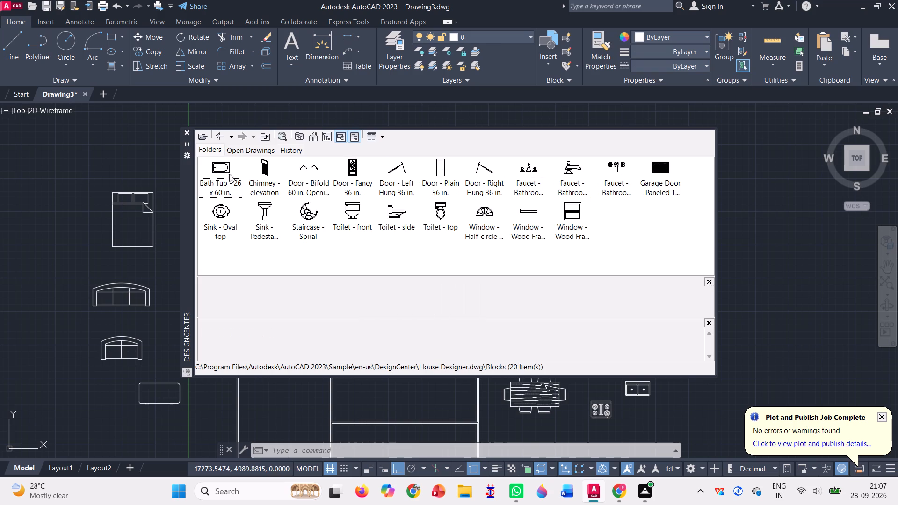
pyautogui.doubleClick(221, 211)
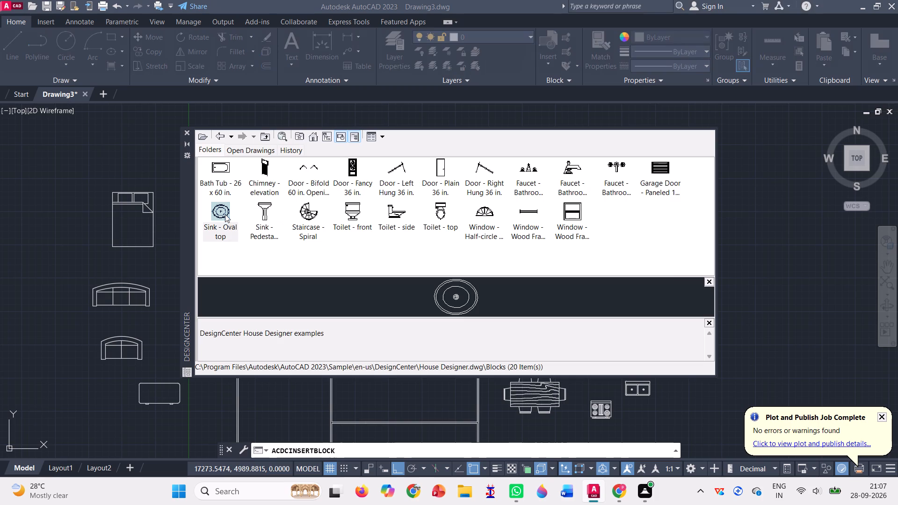
pyautogui.click(523, 317)
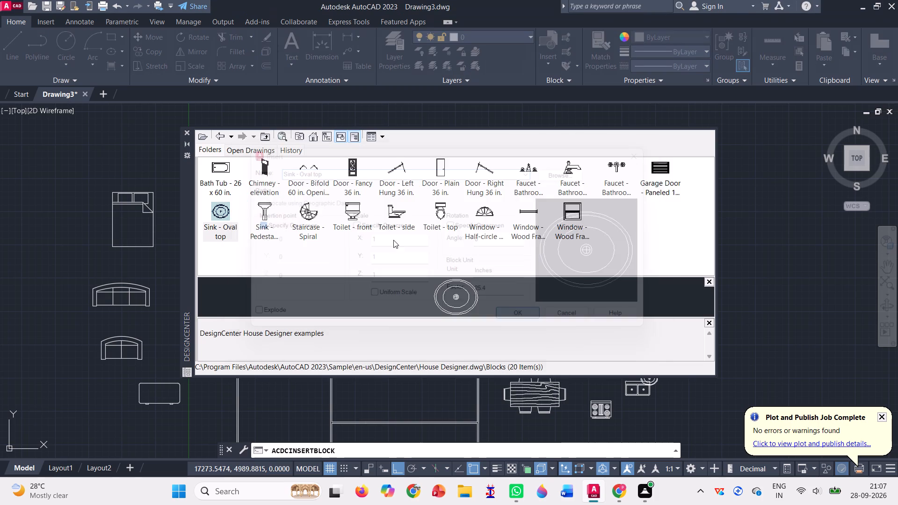
pyautogui.click(152, 166)
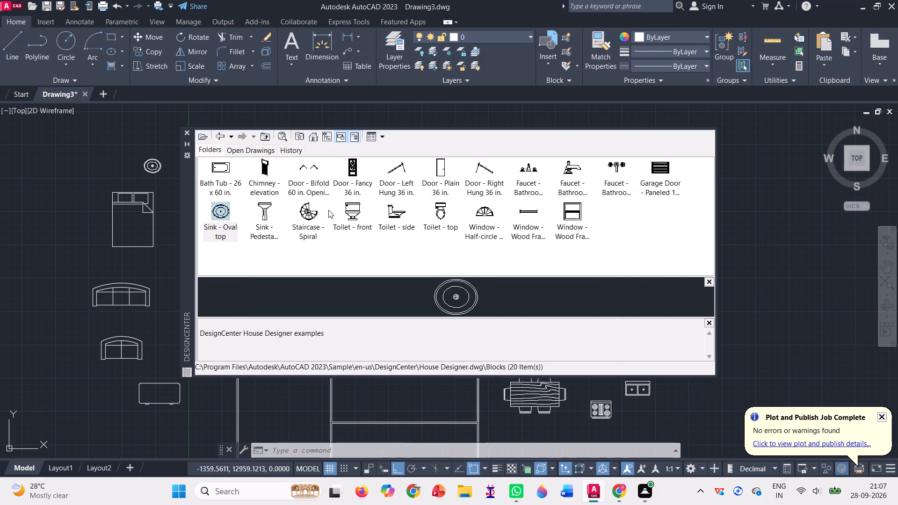
# Insert the Toilet - top block at scale 1 above the bed, just left of the oval sink.
pyautogui.doubleClick(436, 214)
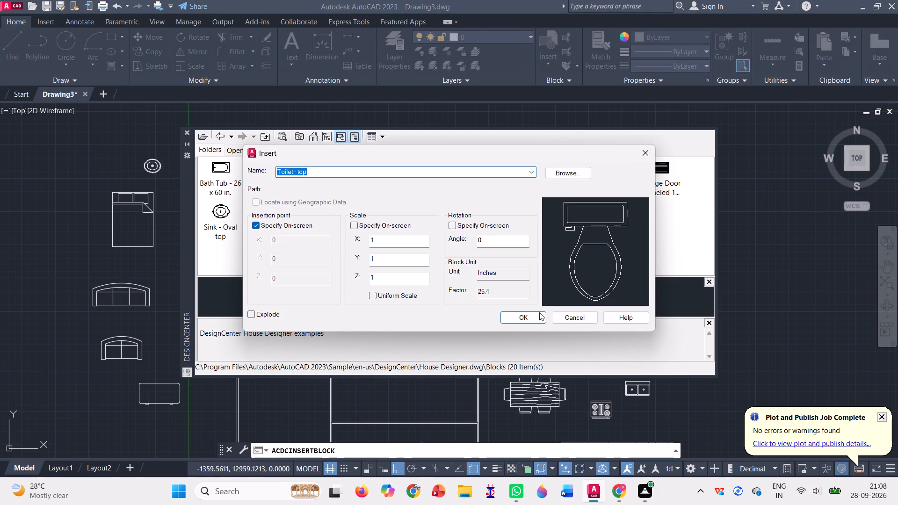
pyautogui.click(541, 310)
pyautogui.click(526, 317)
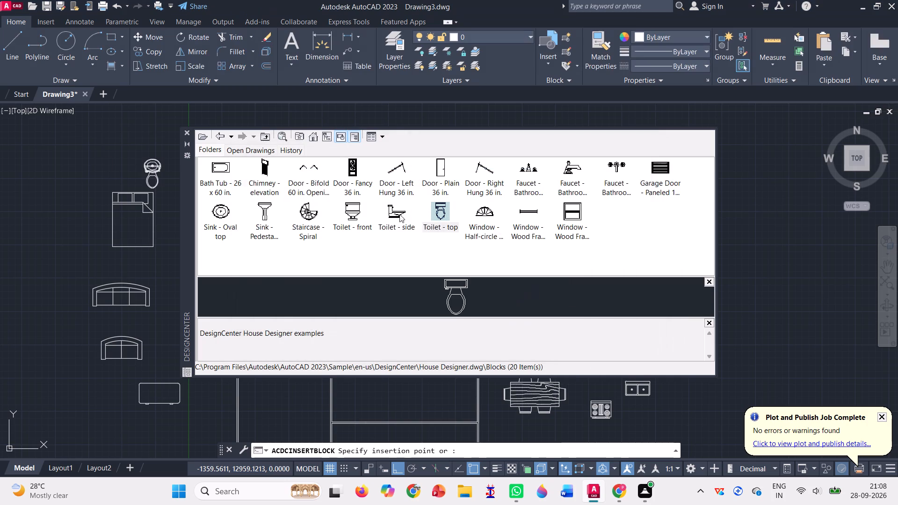
pyautogui.click(122, 147)
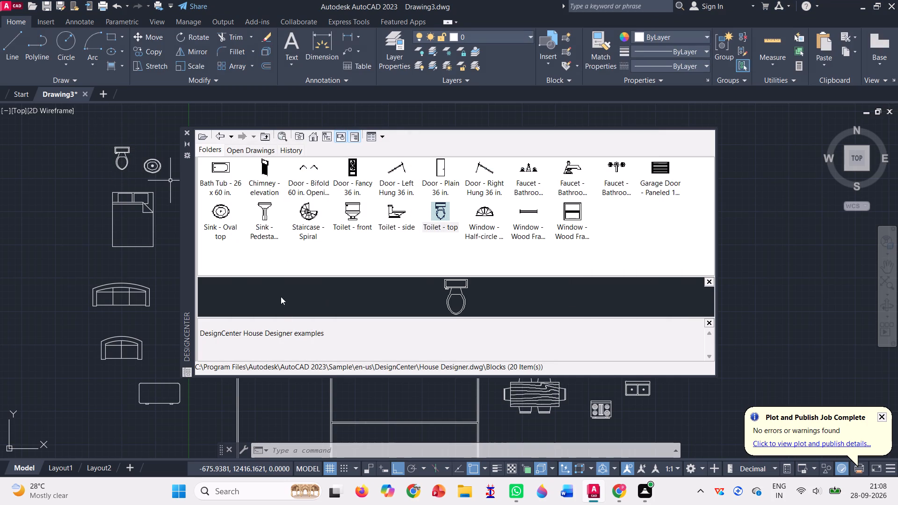
# Insert the Window - Wood Frame 36 in. Wide plan block at scale 1, left of the bed's head end.
pyautogui.doubleClick(529, 207)
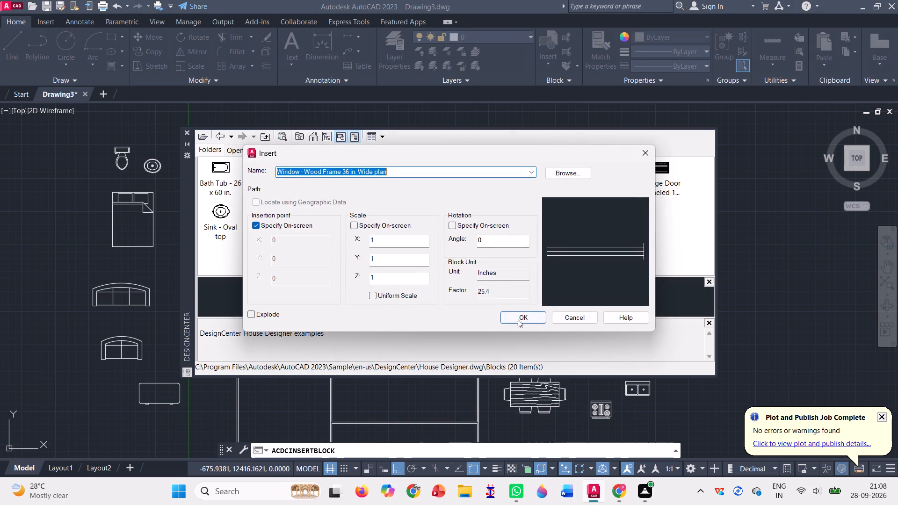
pyautogui.click(519, 318)
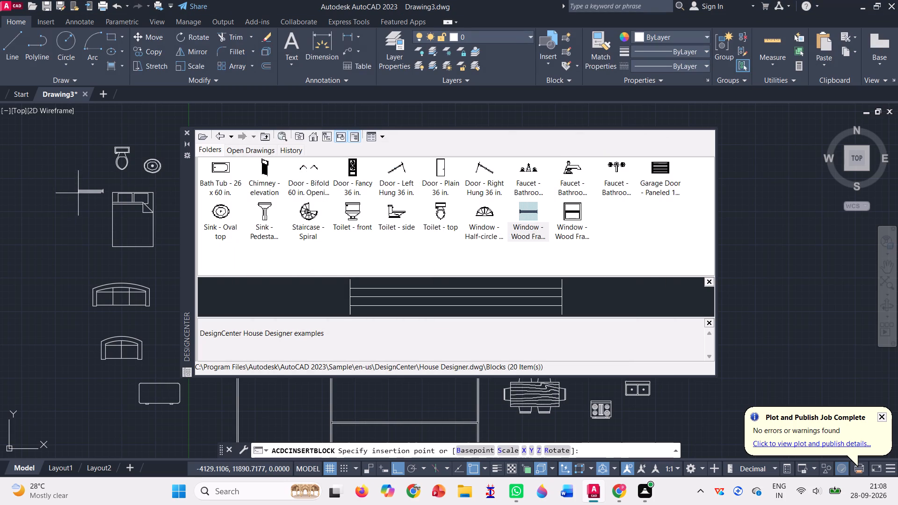
pyautogui.click(68, 188)
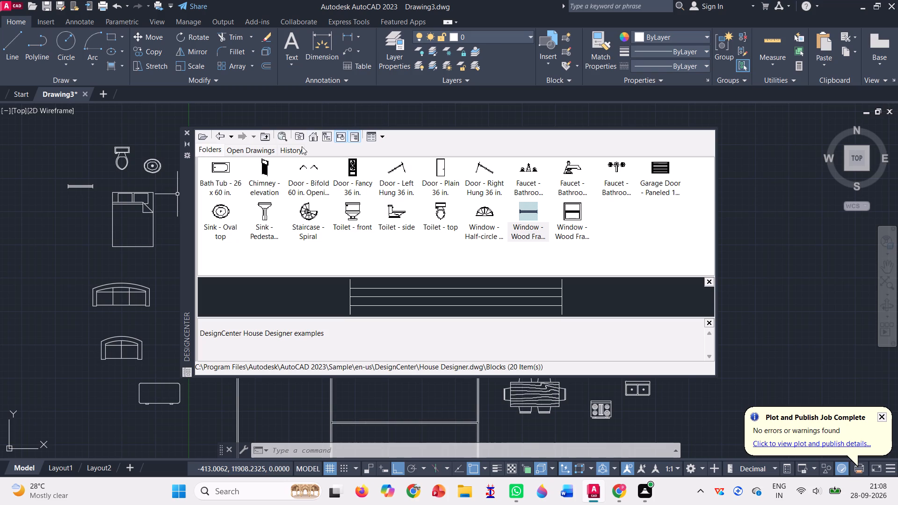
# Return to the list of DesignCenter sample drawings, preview Landscaping.dwg, and close DesignCenter.
pyautogui.click(217, 137)
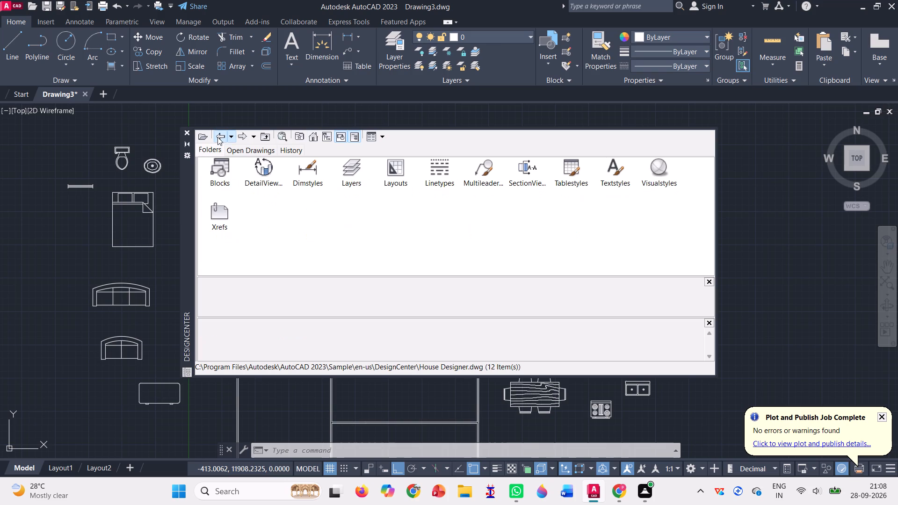
pyautogui.click(217, 137)
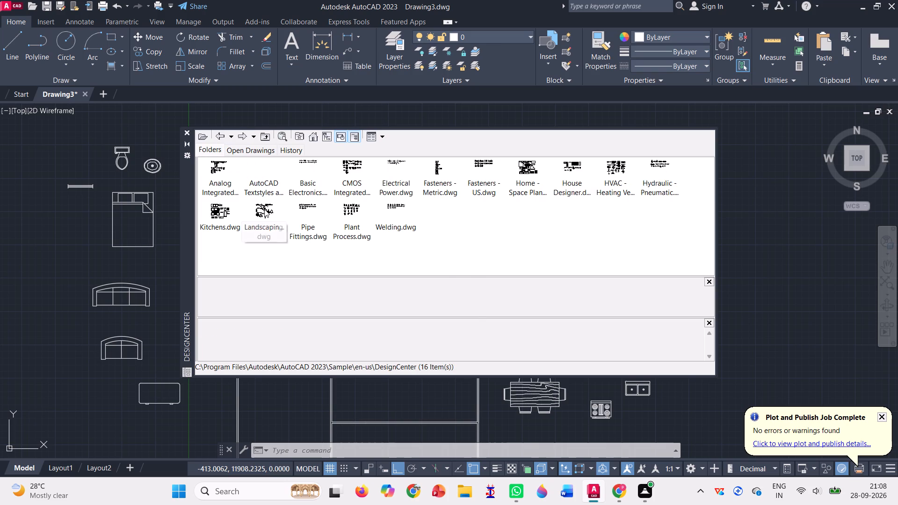
pyautogui.doubleClick(264, 209)
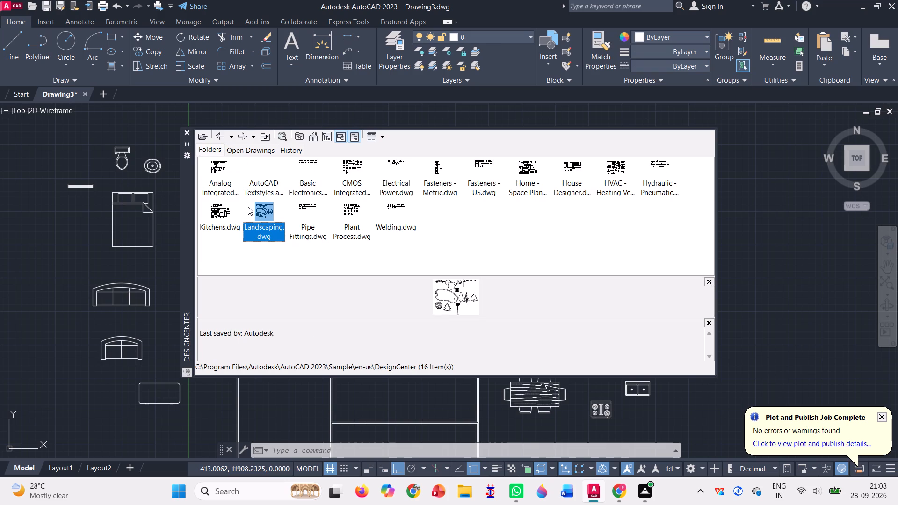
pyautogui.click(187, 130)
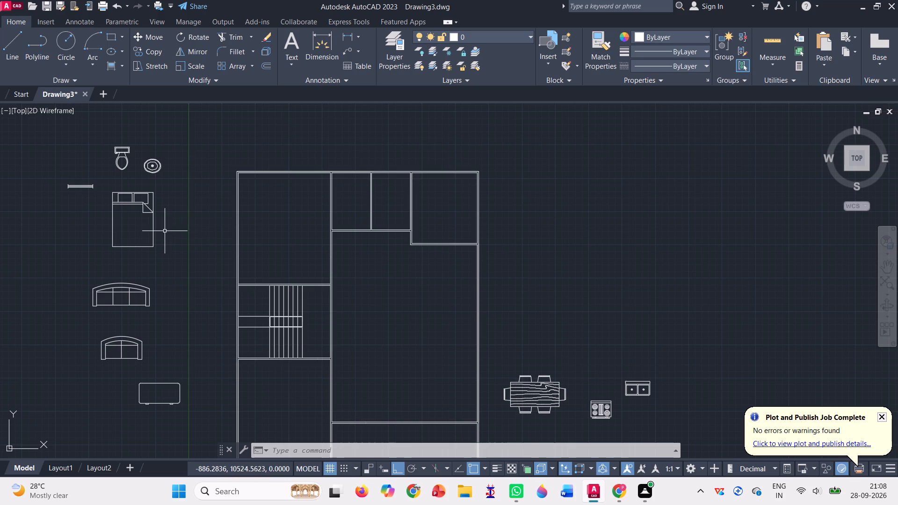
# Rotate the queen bed 90 degrees counterclockwise about the upper-left corner of its head end.
pyautogui.click(192, 39)
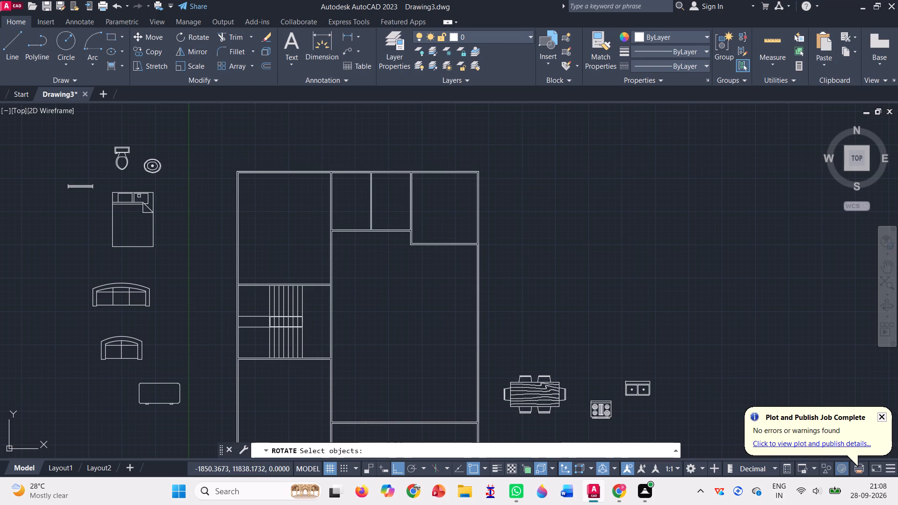
pyautogui.click(139, 201)
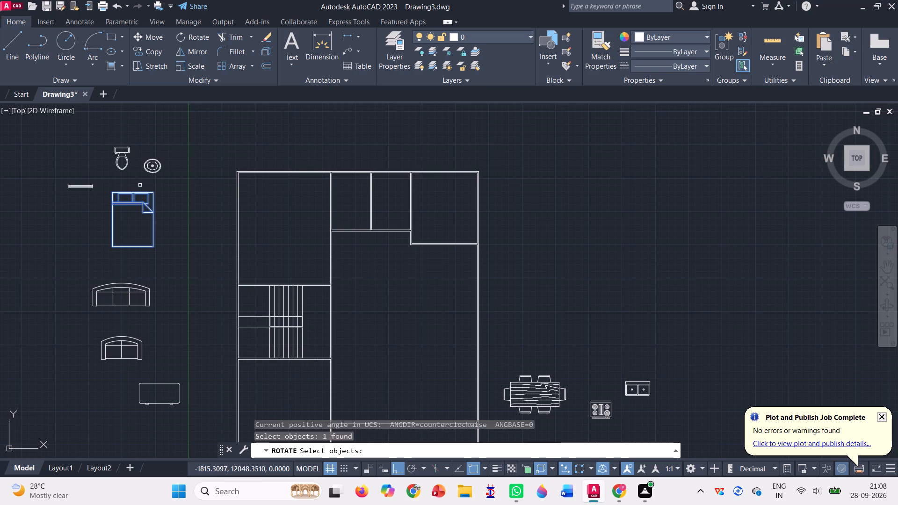
pyautogui.press('Return')
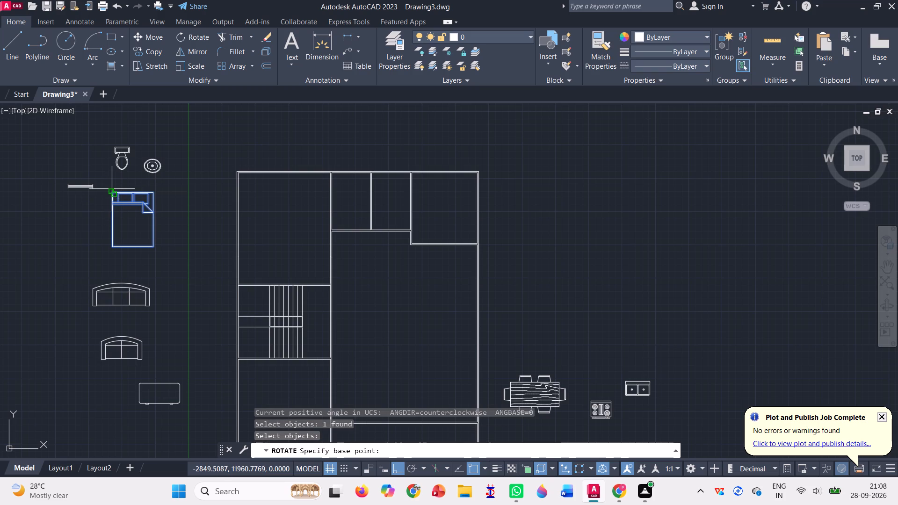
pyautogui.click(112, 189)
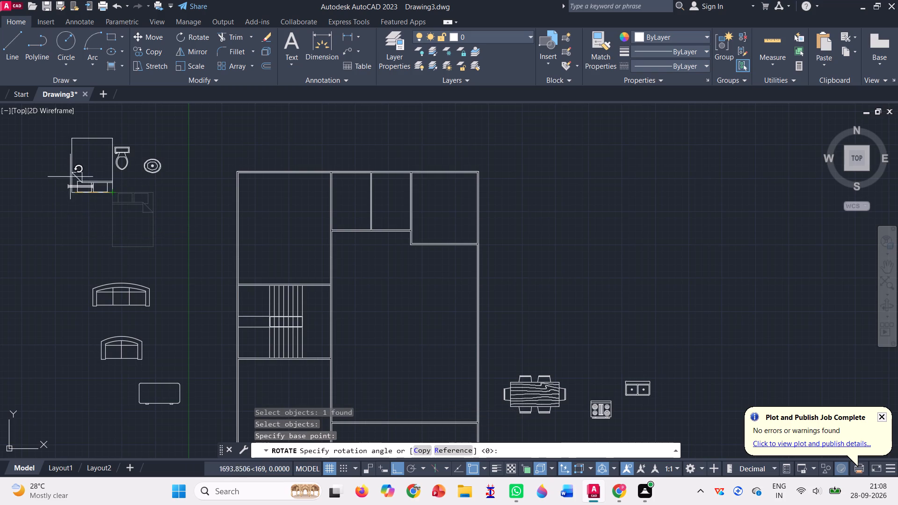
pyautogui.click(89, 139)
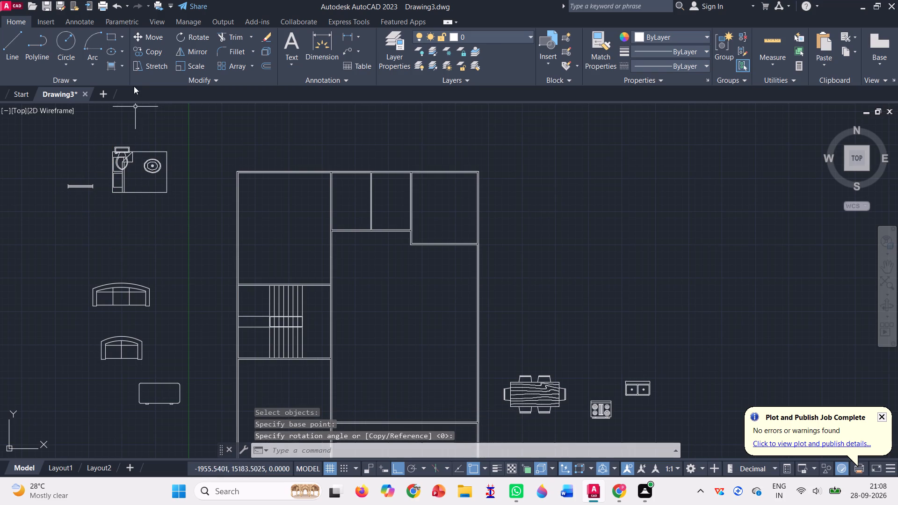
# Move the queen bed into the upper-left room with Ortho off, placing its head end against the inner face of the left exterior wall.
pyautogui.click(145, 34)
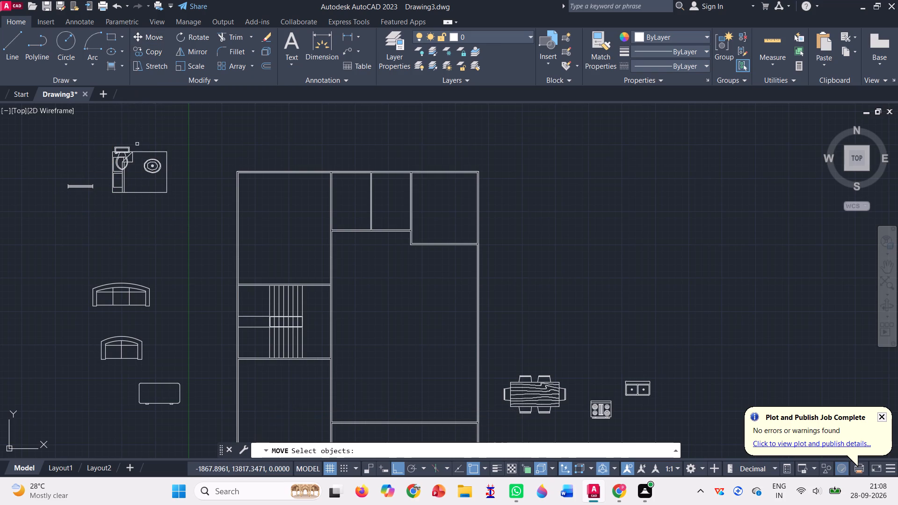
pyautogui.click(123, 181)
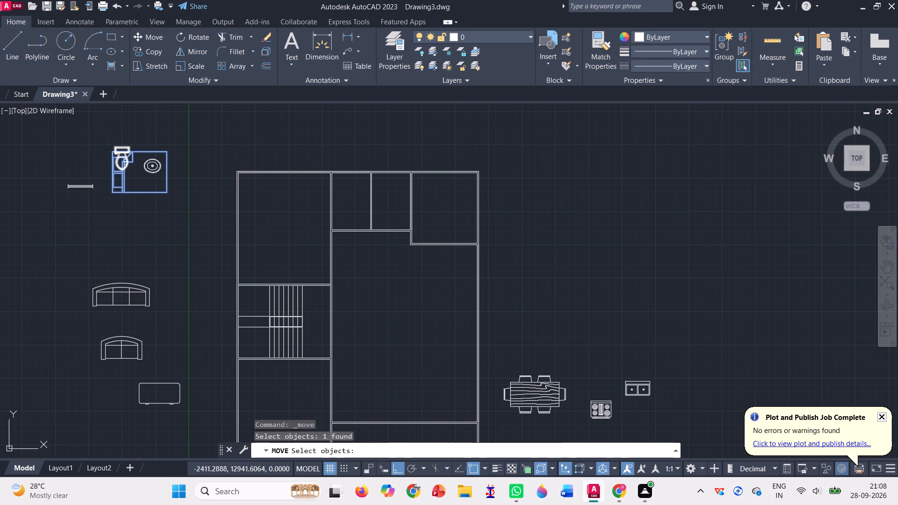
pyautogui.press('Return')
pyautogui.scroll(2, 115, 168)
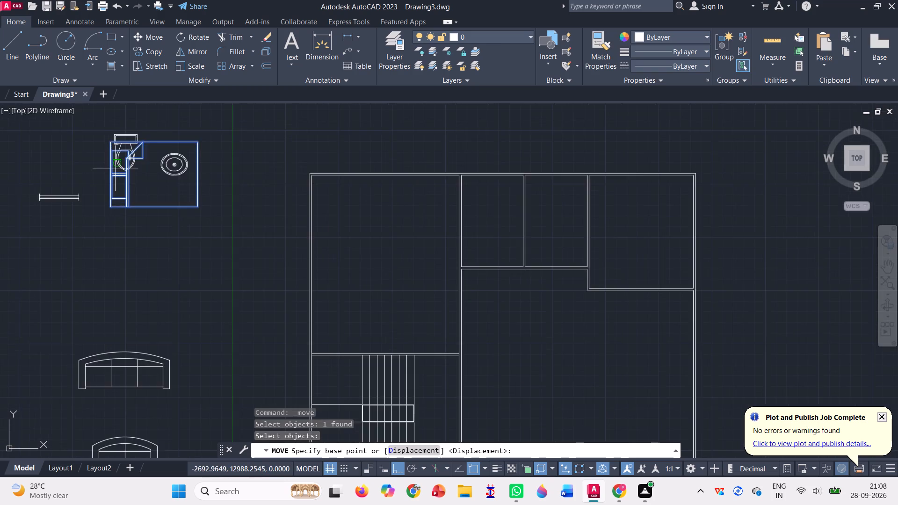
pyautogui.scroll(3, 110, 177)
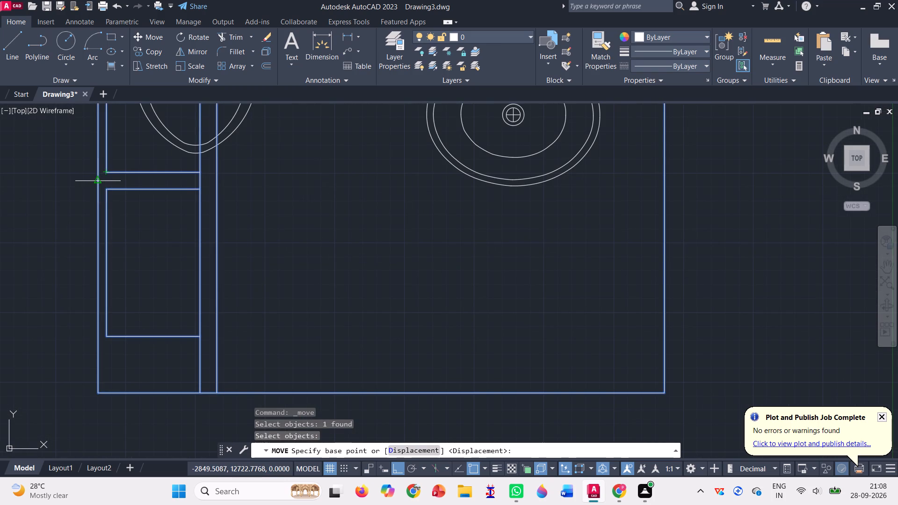
pyautogui.click(97, 180)
pyautogui.scroll(-4, 97, 180)
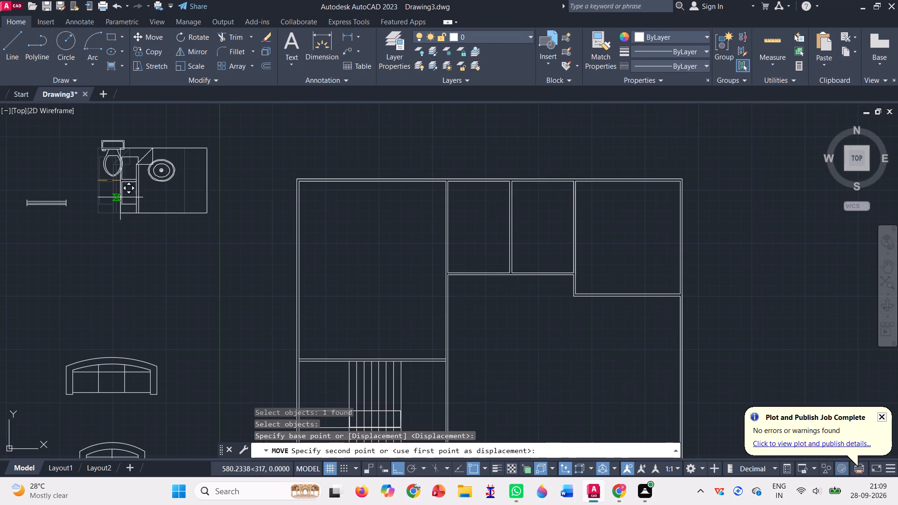
pyautogui.click(396, 465)
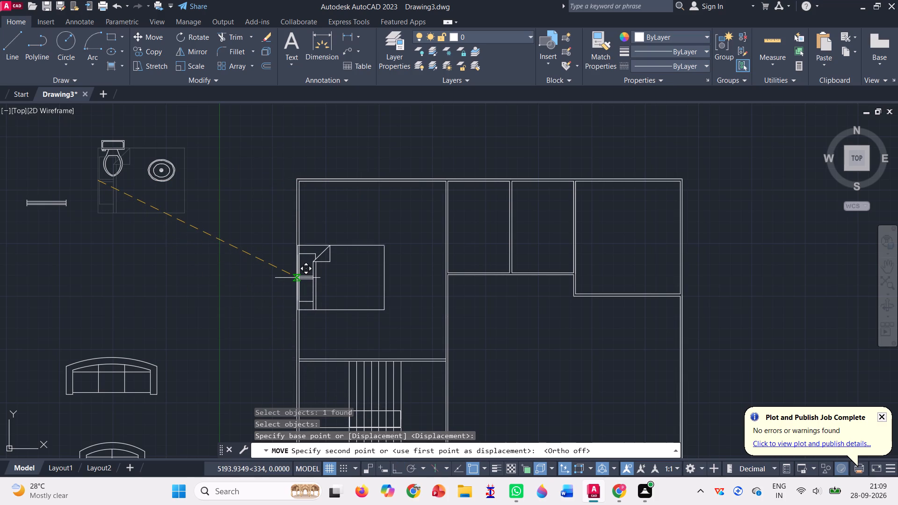
pyautogui.click(300, 271)
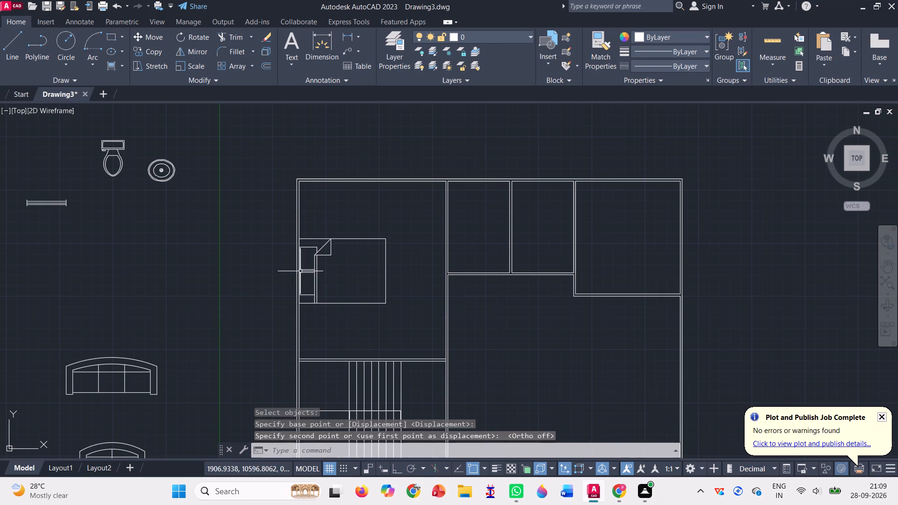
# Move the toilet by its tank's back edge to the top wall of the small room beside the bedroom.
pyautogui.scroll(3, 300, 273)
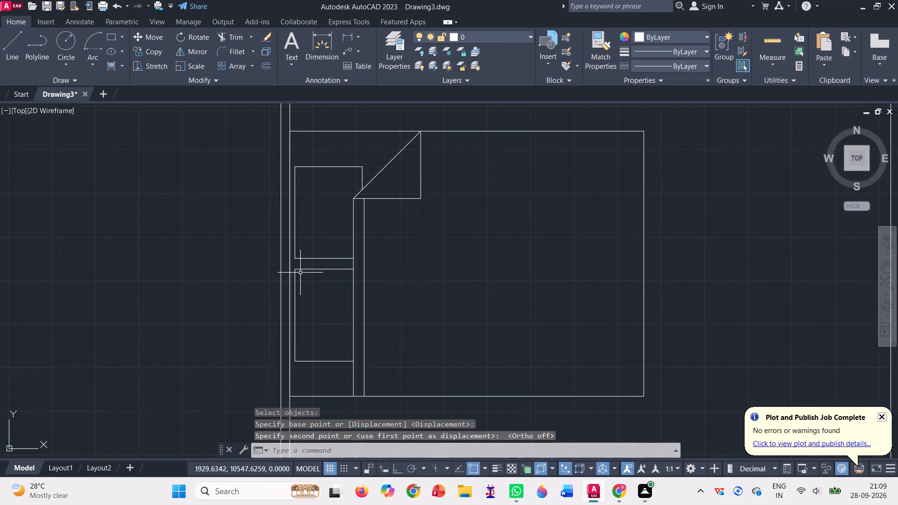
pyautogui.scroll(-3, 300, 273)
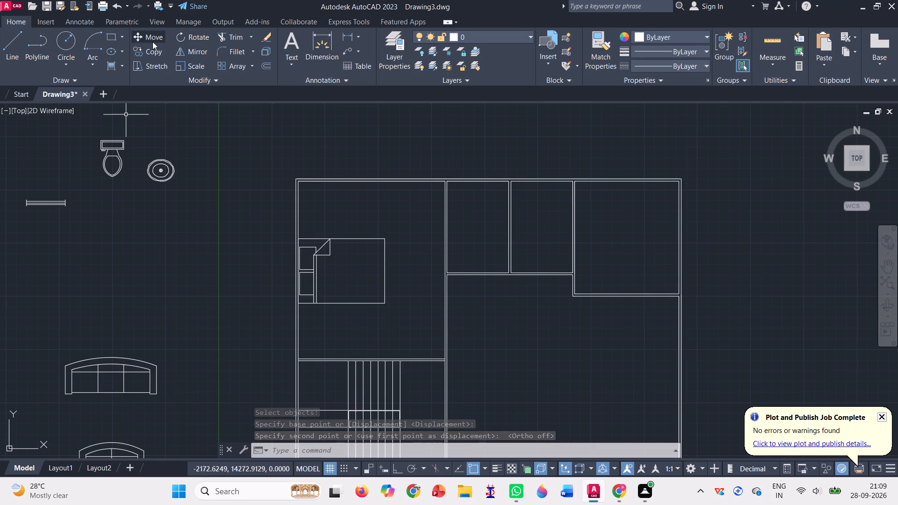
pyautogui.click(154, 40)
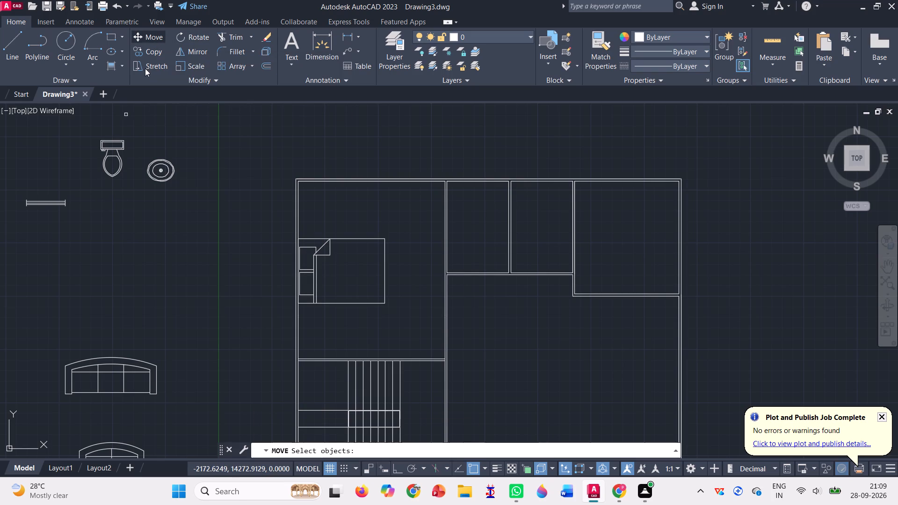
pyautogui.click(113, 143)
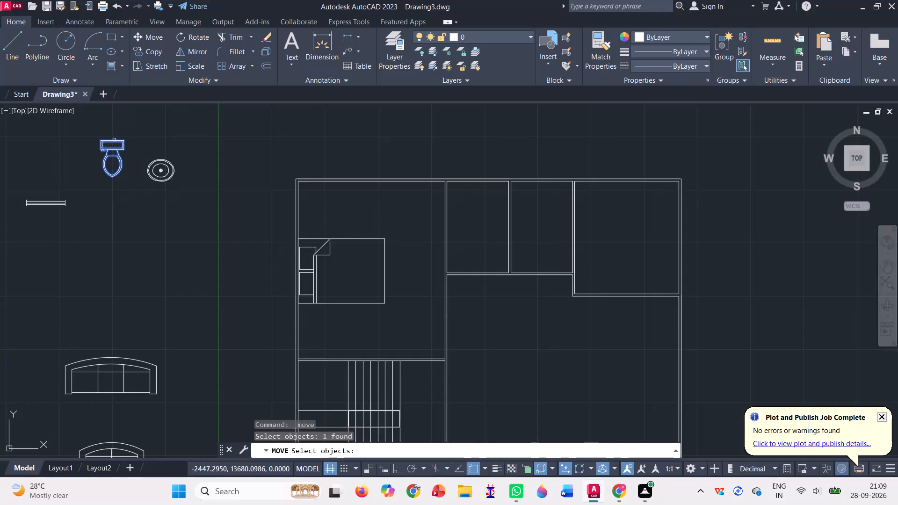
pyautogui.press('Return')
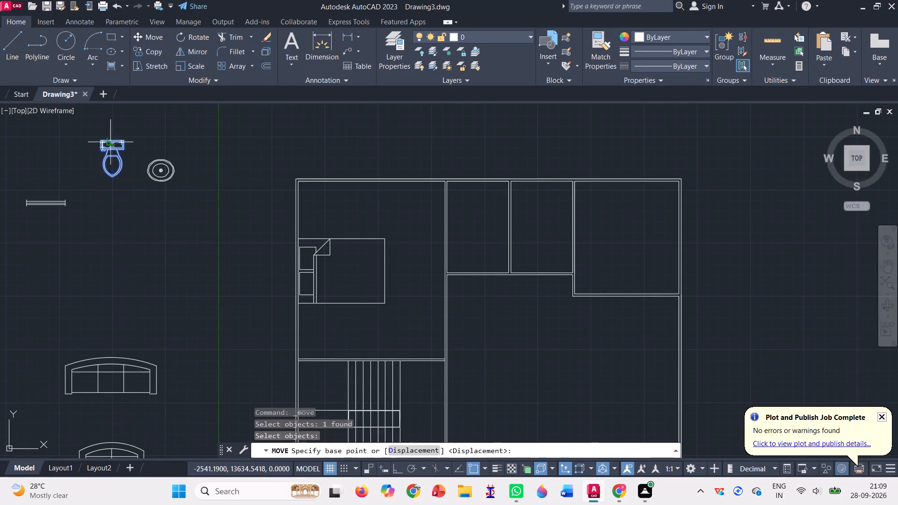
pyautogui.scroll(6, 108, 144)
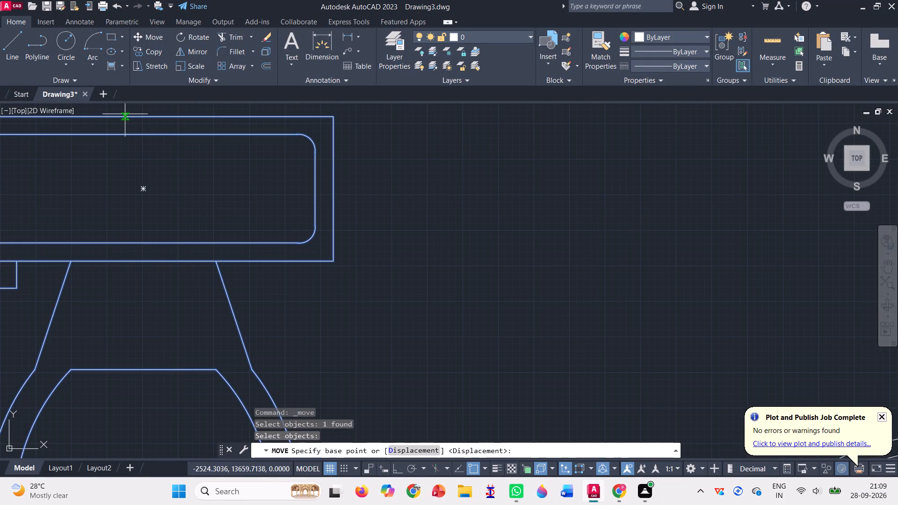
pyautogui.click(125, 114)
pyautogui.scroll(-6, 124, 115)
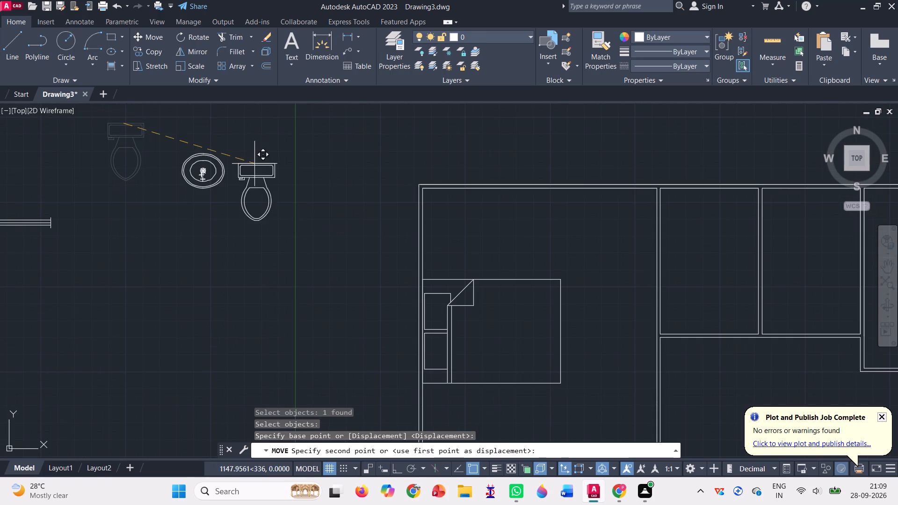
pyautogui.scroll(1, 700, 205)
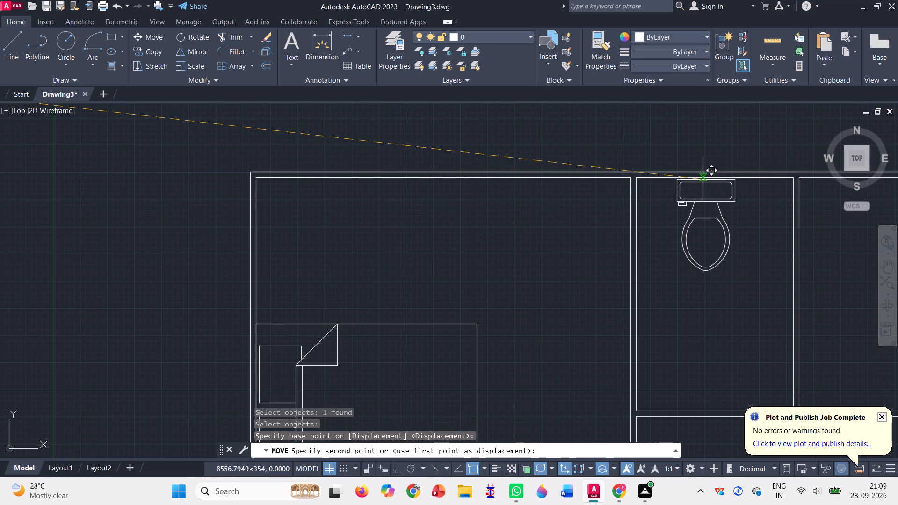
pyautogui.click(703, 180)
# Move the oval sink by its centre into the lower-right corner of the toilet room.
pyautogui.scroll(-3, 575, 171)
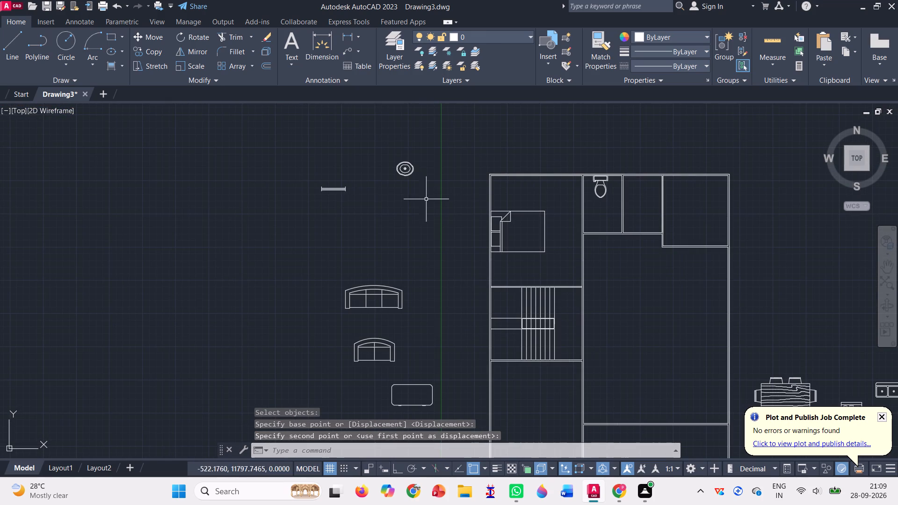
pyautogui.click(151, 38)
pyautogui.click(402, 173)
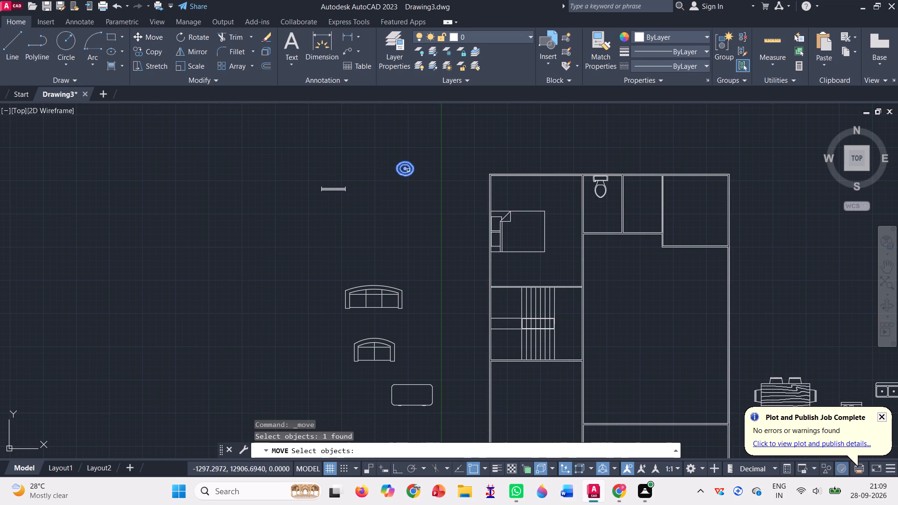
pyautogui.press('Return')
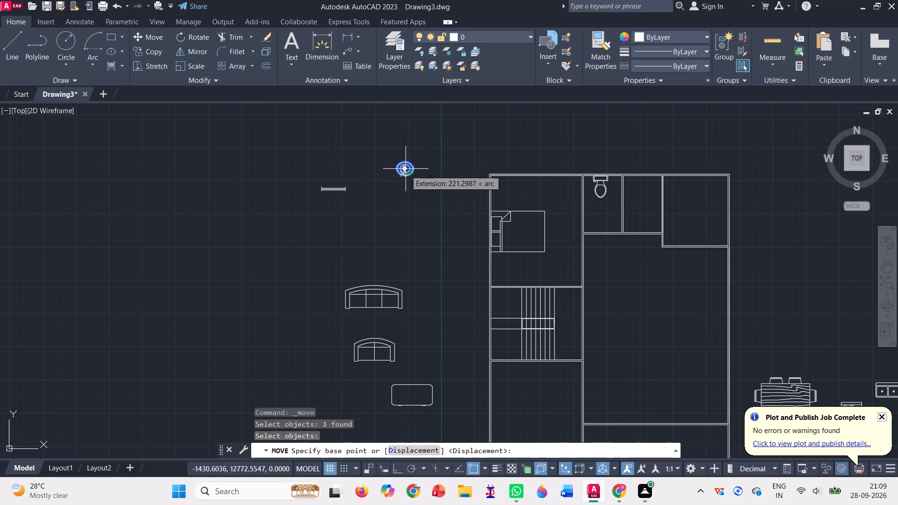
pyautogui.click(406, 169)
pyautogui.scroll(-1, 346, 209)
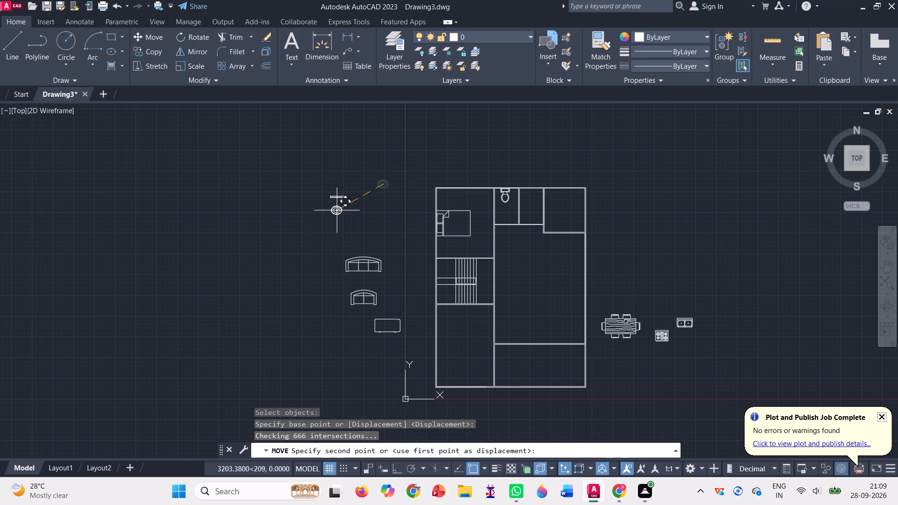
pyautogui.scroll(1, 509, 216)
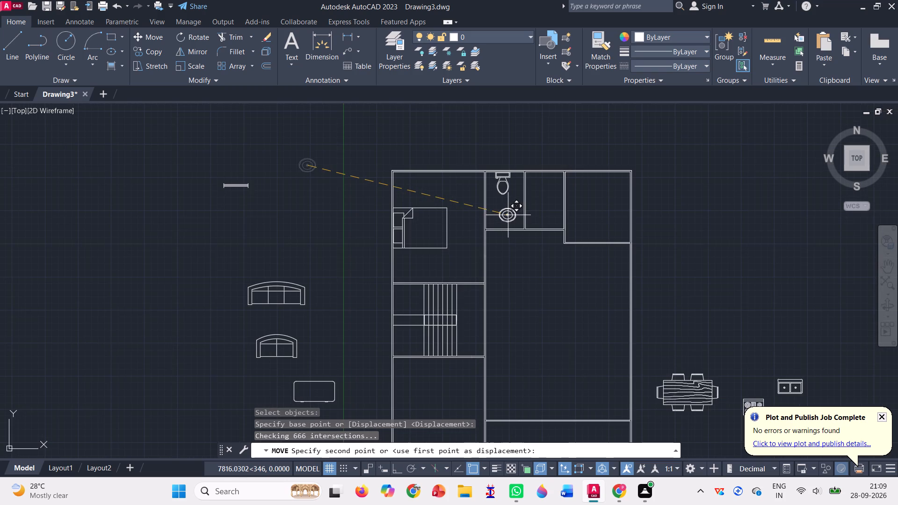
pyautogui.scroll(3, 508, 215)
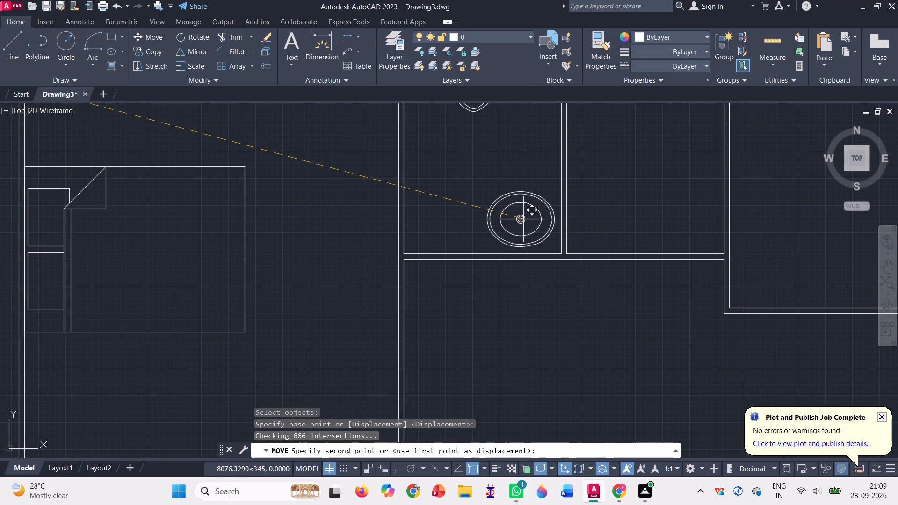
pyautogui.click(523, 219)
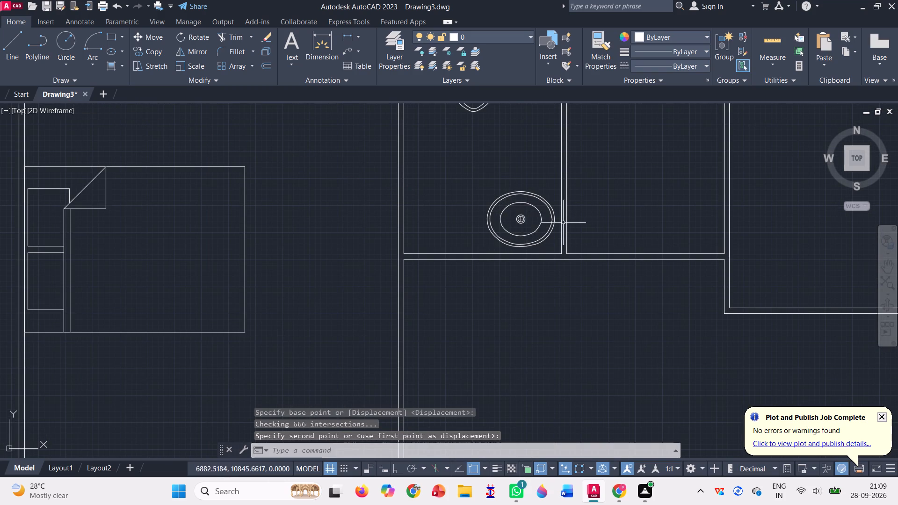
# Scale the oval sink down freehand to less than half its size about a point on its lower-right rim.
pyautogui.click(181, 67)
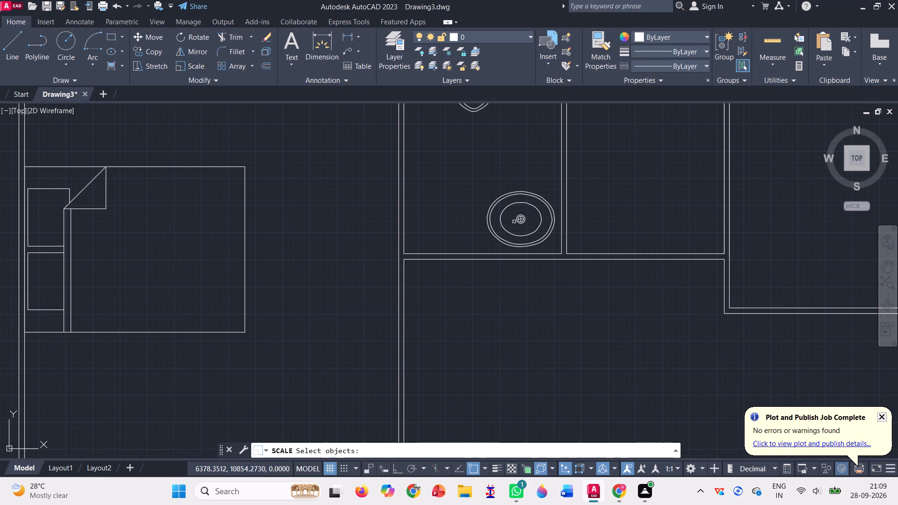
pyautogui.click(517, 222)
pyautogui.press('Return')
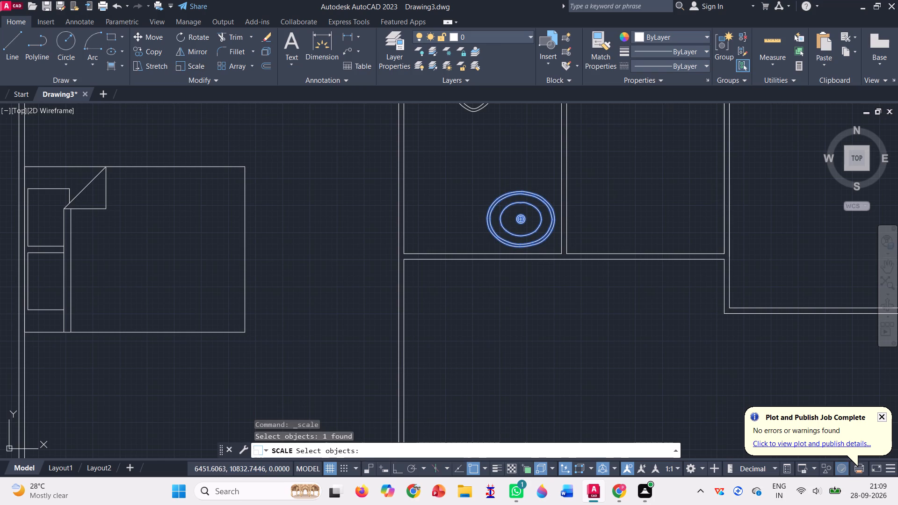
pyautogui.click(544, 240)
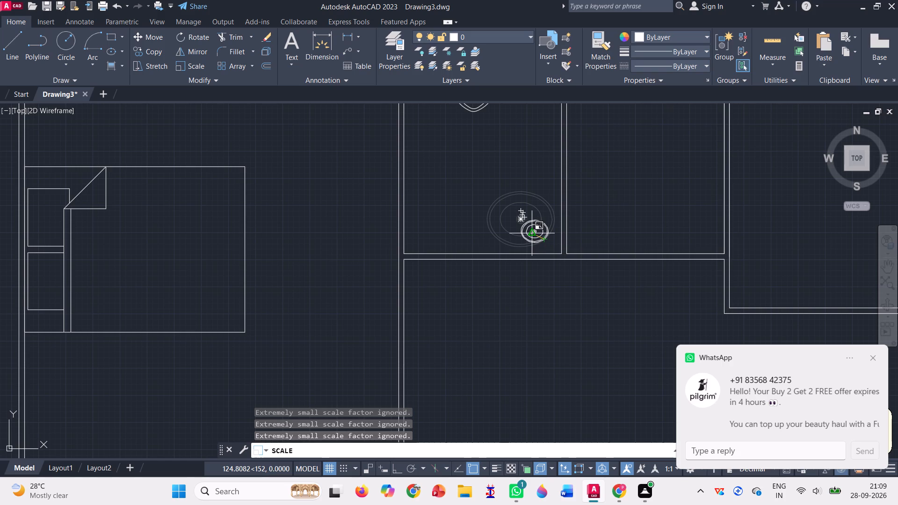
pyautogui.click(530, 229)
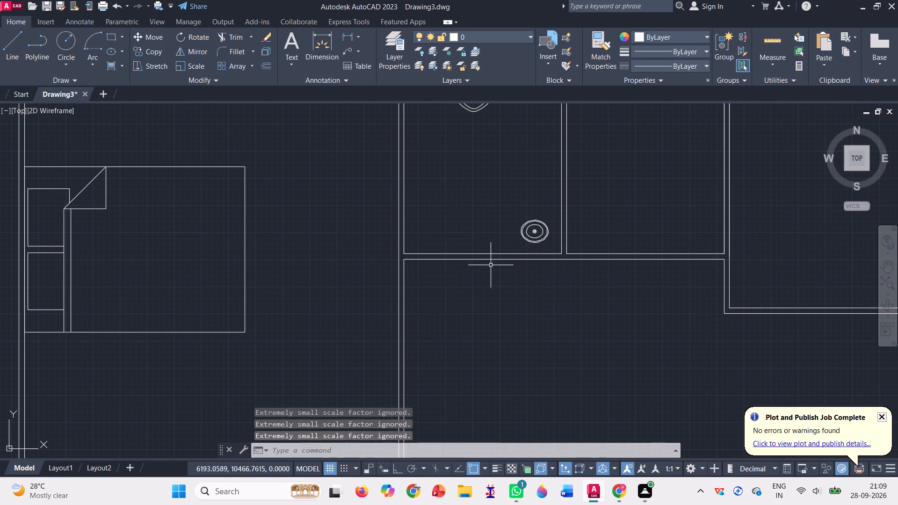
# Move the dining table with six chairs by its tabletop's upper-right corner into the upper part of the large central room.
pyautogui.scroll(-3, 477, 274)
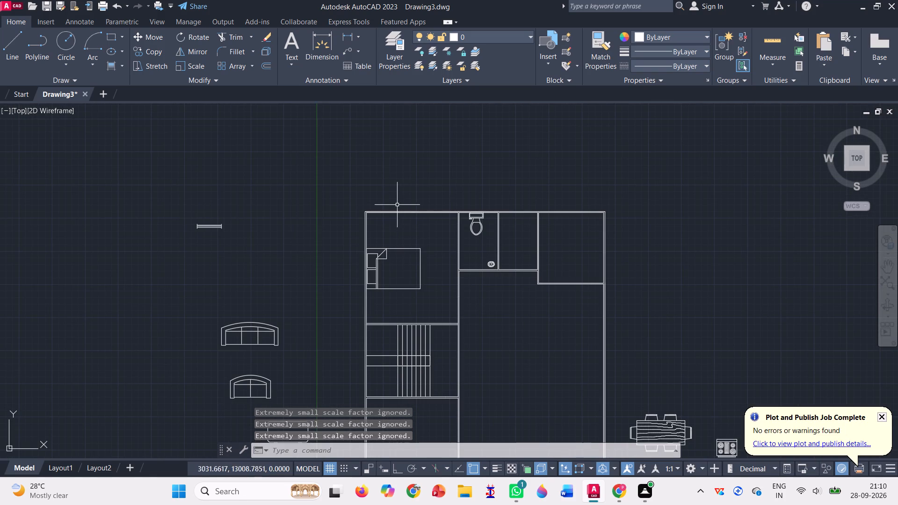
pyautogui.scroll(-1, 391, 192)
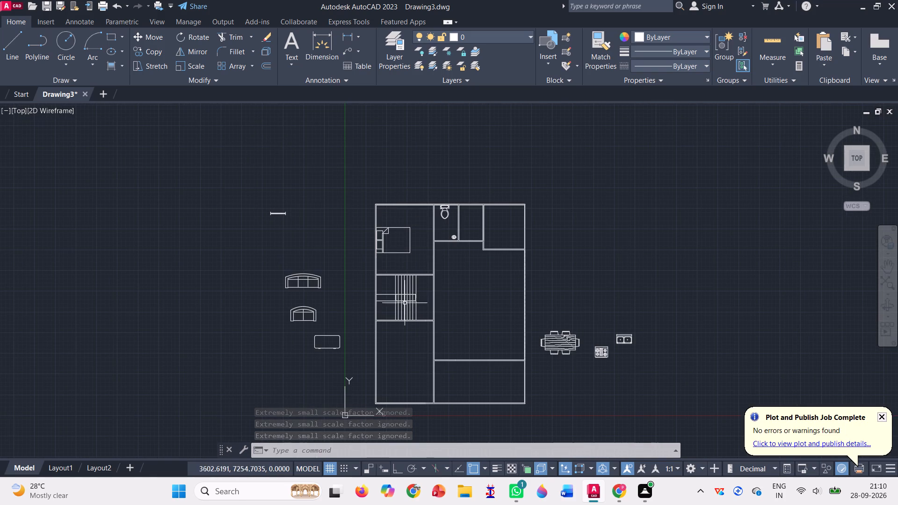
pyautogui.click(151, 39)
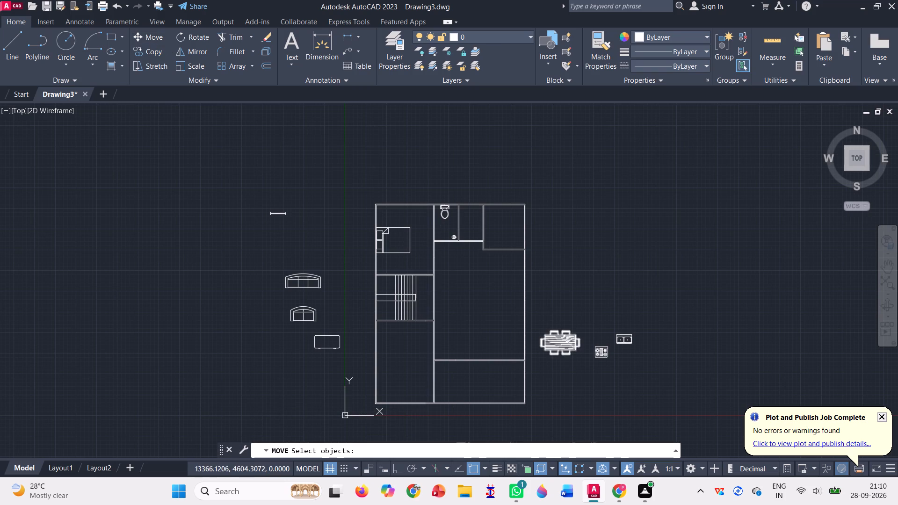
pyautogui.click(567, 341)
pyautogui.press('Return')
pyautogui.scroll(1, 548, 336)
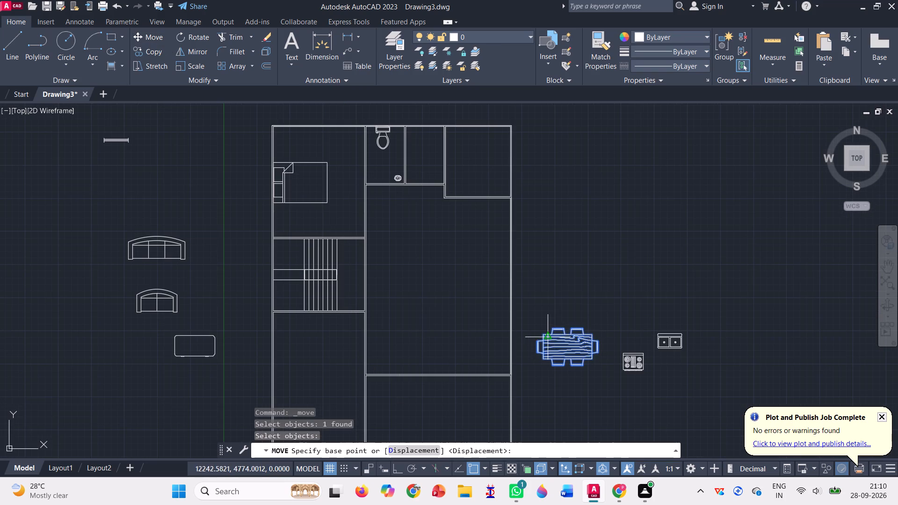
pyautogui.click(592, 333)
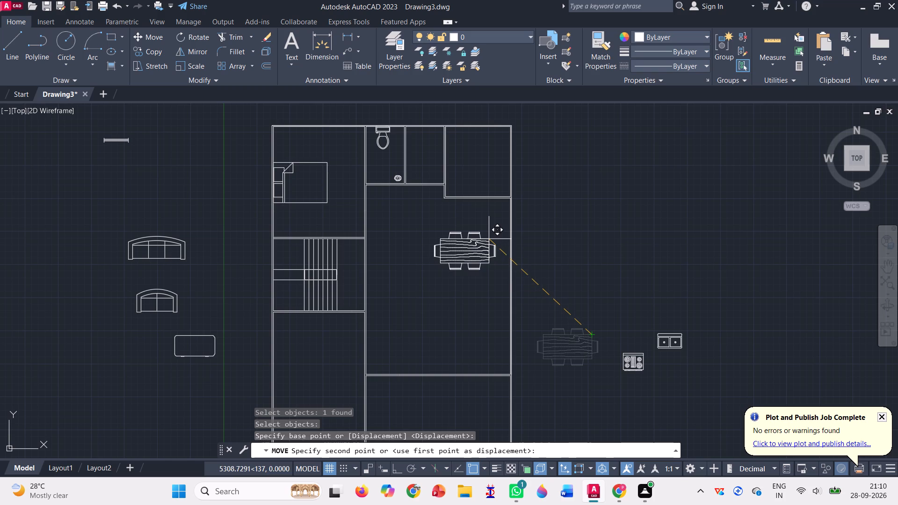
pyautogui.click(442, 230)
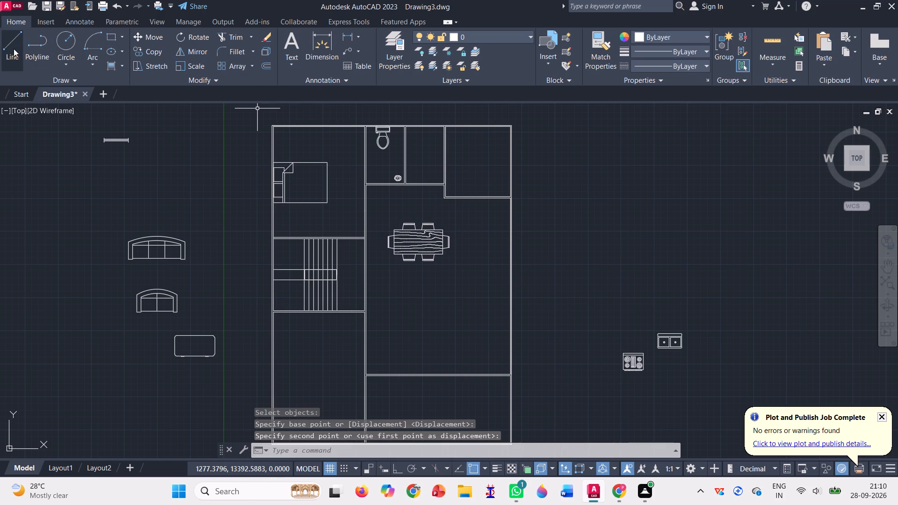
# Draw connected lines crossing the wall between the staircase and central room at the stairwell's upper and lower corners.
pyautogui.click(14, 49)
pyautogui.scroll(2, 363, 249)
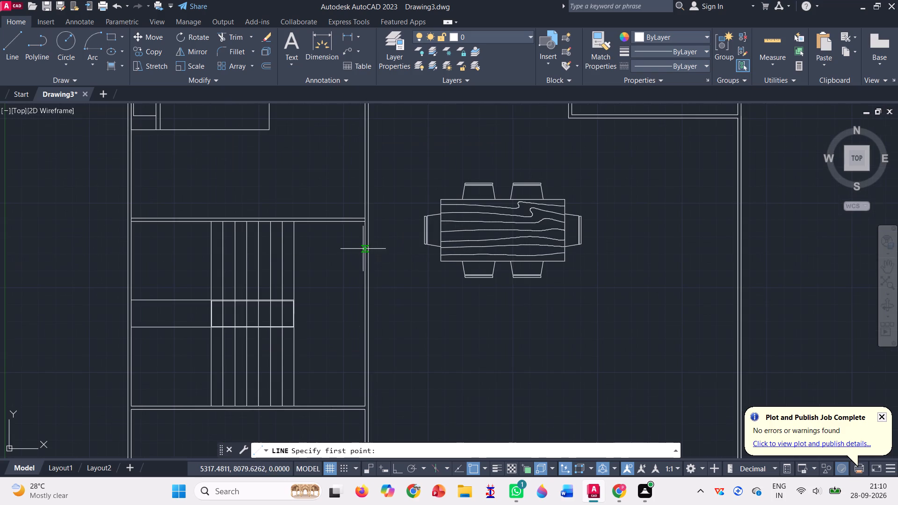
pyautogui.scroll(3, 357, 231)
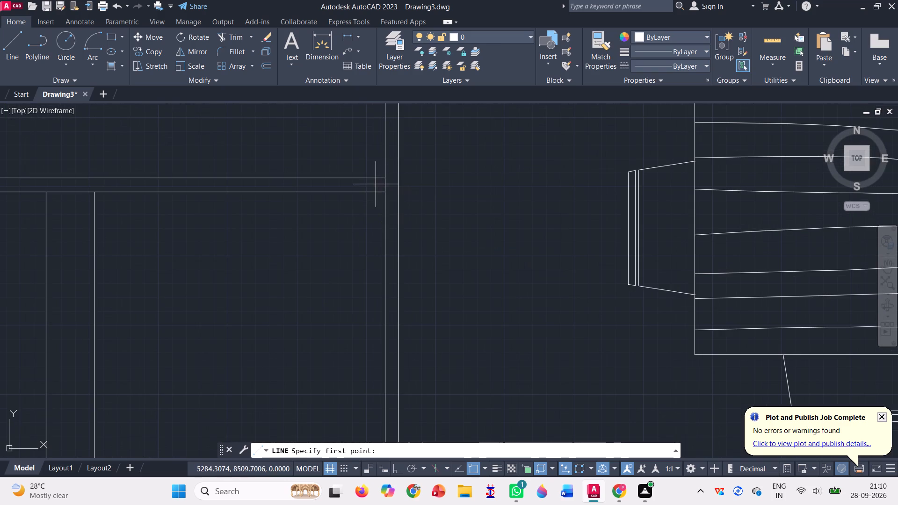
pyautogui.click(382, 195)
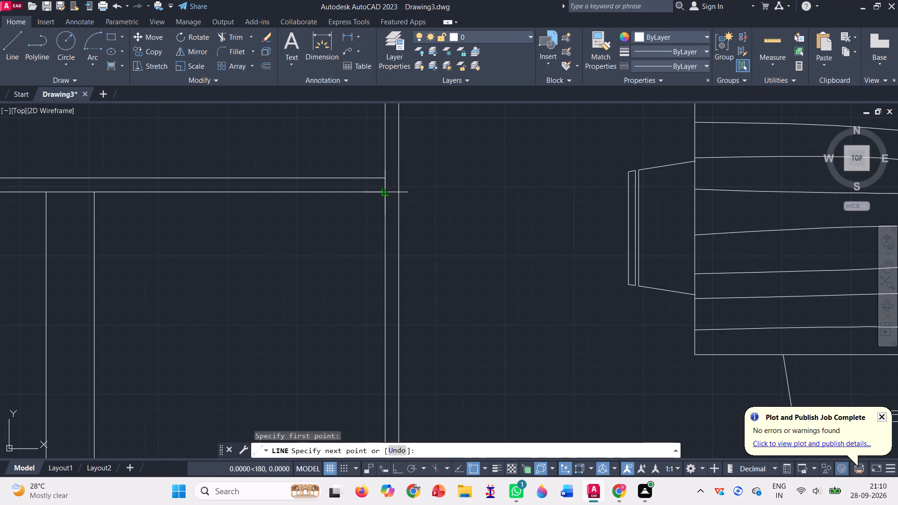
pyautogui.click(397, 193)
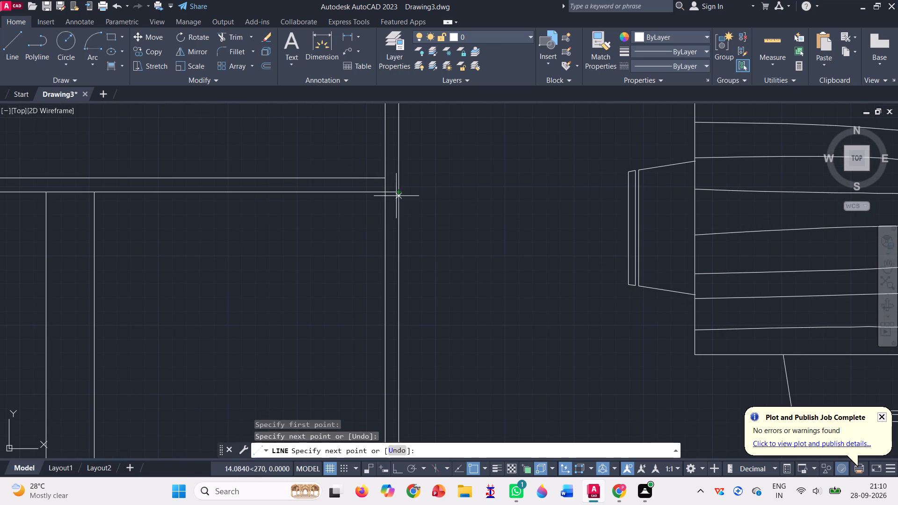
pyautogui.scroll(-4, 422, 227)
pyautogui.scroll(-1, 423, 308)
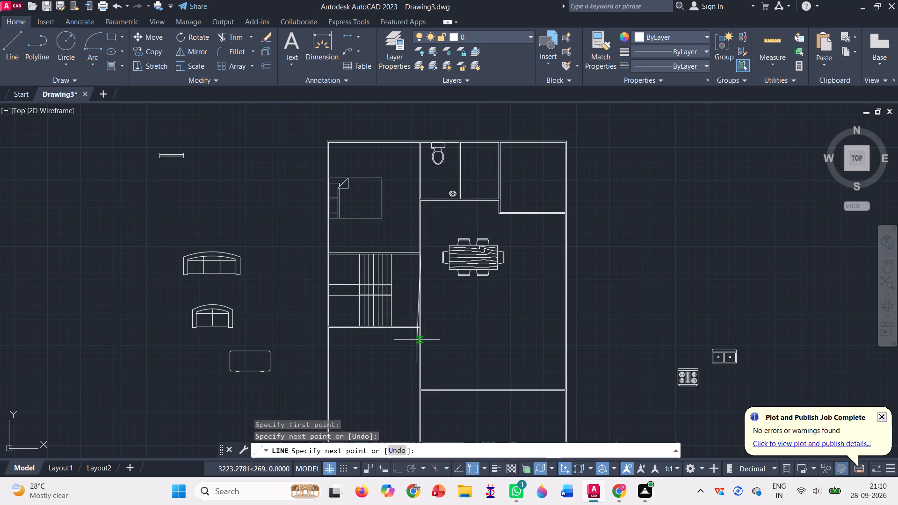
pyautogui.scroll(2, 413, 340)
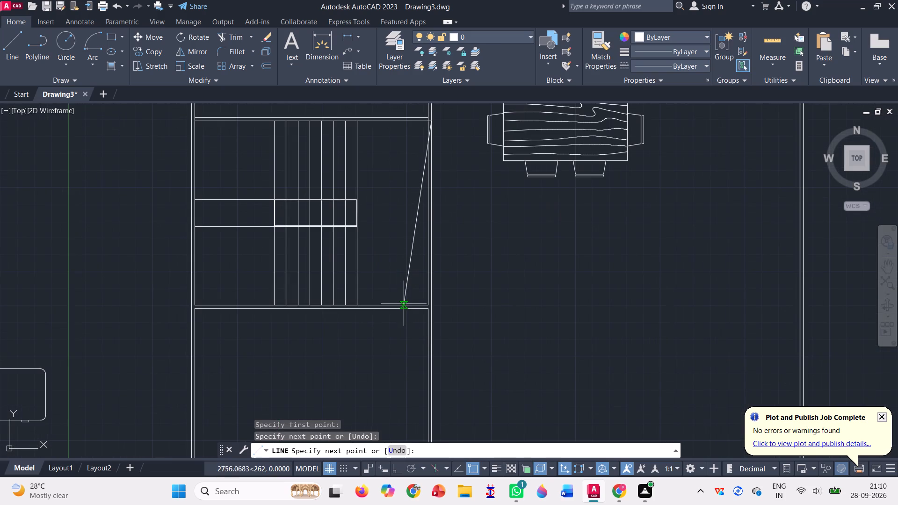
pyautogui.scroll(2, 404, 303)
pyautogui.scroll(4, 452, 303)
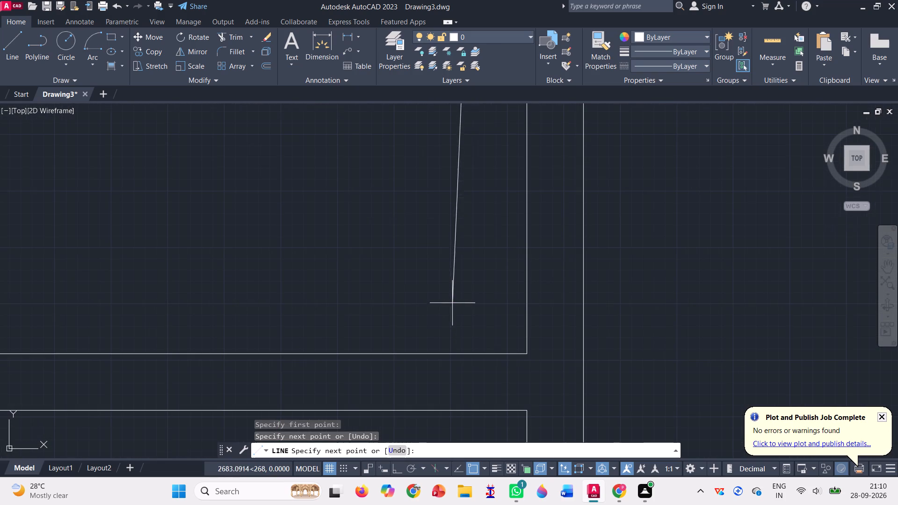
pyautogui.click(525, 354)
pyautogui.click(587, 353)
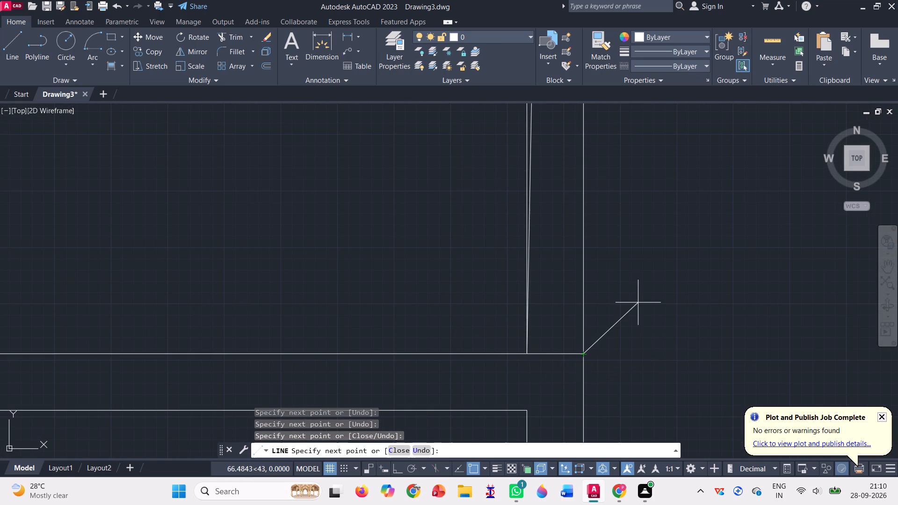
pyautogui.press('Return')
# Trim away the double wall and the slanted connecting line between the staircase and the central room.
pyautogui.scroll(-1, 567, 321)
pyautogui.scroll(1, 357, 192)
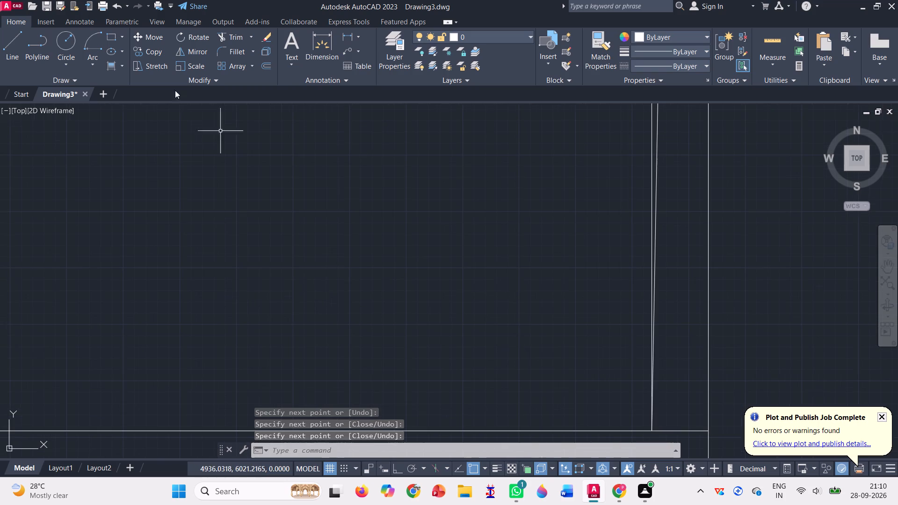
pyautogui.tripleClick(218, 40)
pyautogui.scroll(-5, 367, 251)
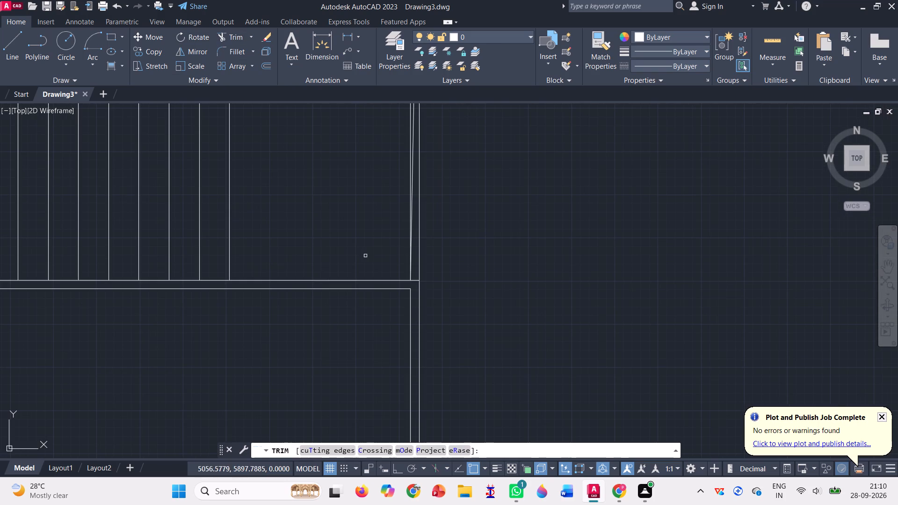
pyautogui.moveTo(371, 170); pyautogui.dragTo(481, 181)
pyautogui.scroll(-1, 466, 201)
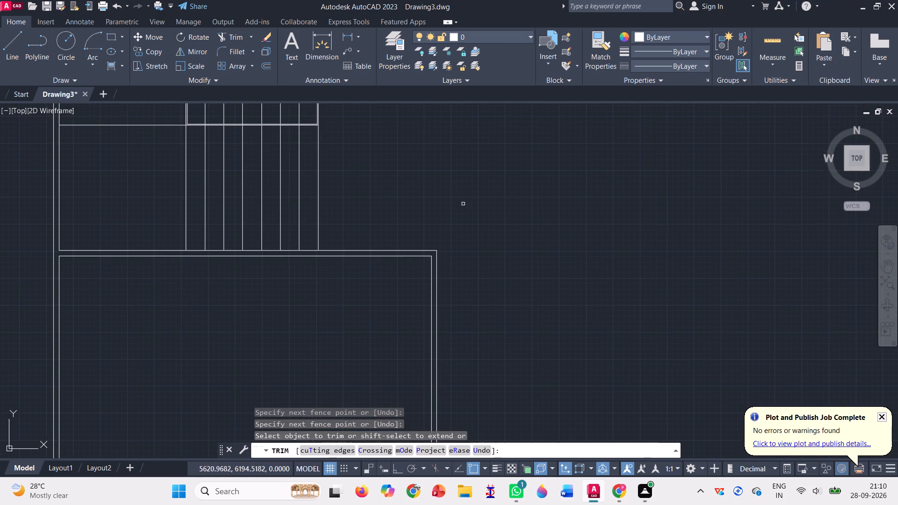
# Redraw the missing double wall down to the bedroom's lower corner with connected lines about 974 and 1049 long.
pyautogui.scroll(-4, 456, 216)
pyautogui.scroll(1, 457, 173)
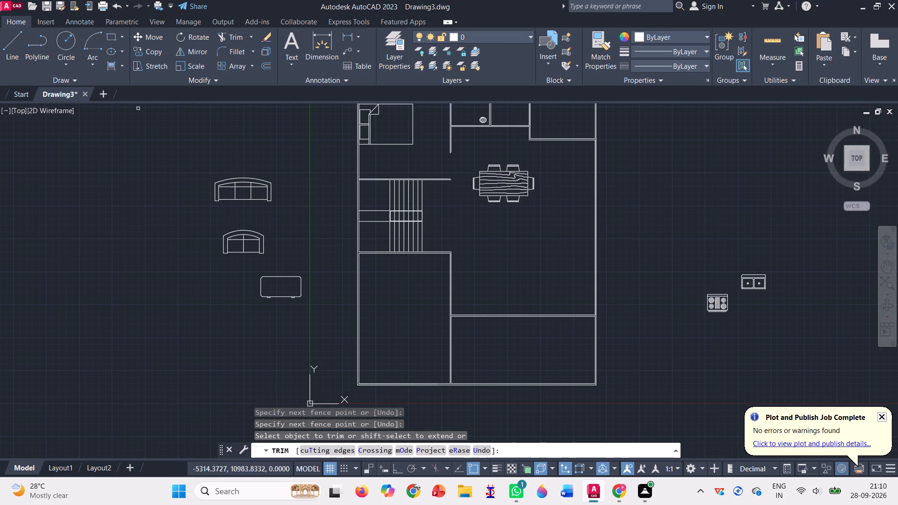
pyautogui.click(12, 50)
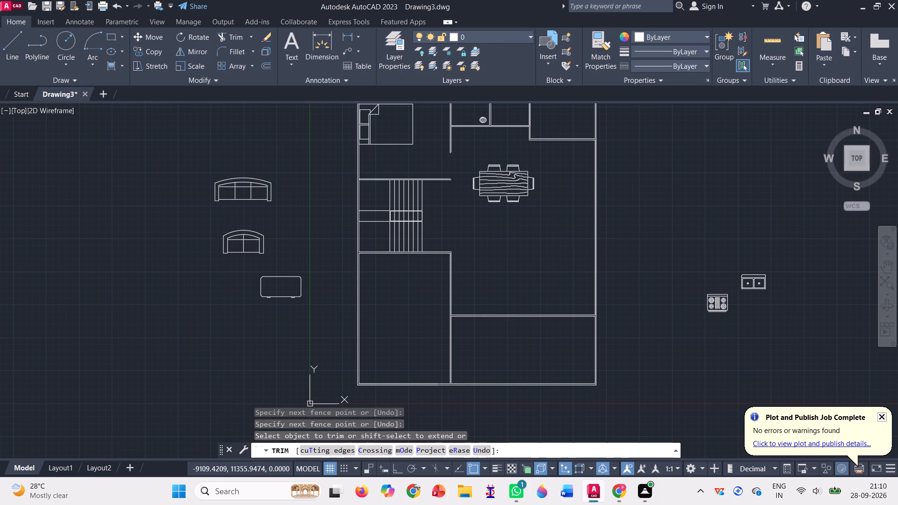
pyautogui.scroll(2, 436, 148)
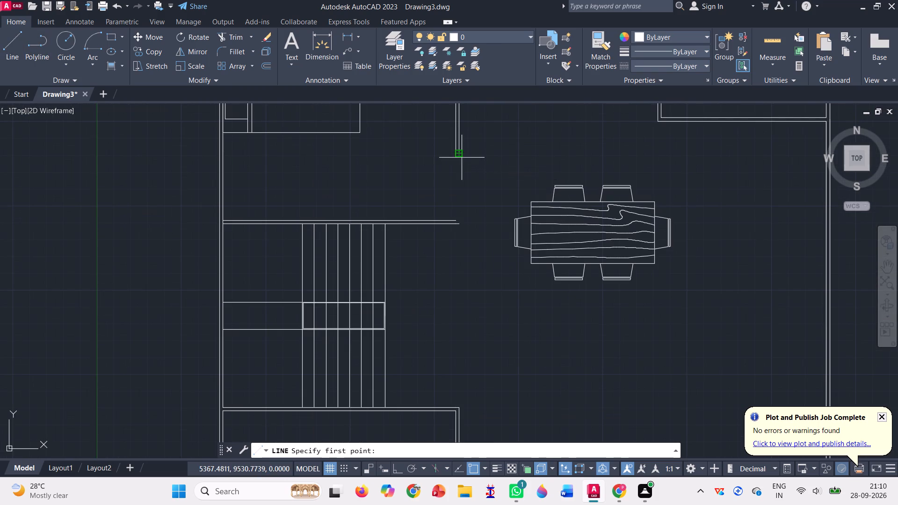
pyautogui.scroll(2, 455, 156)
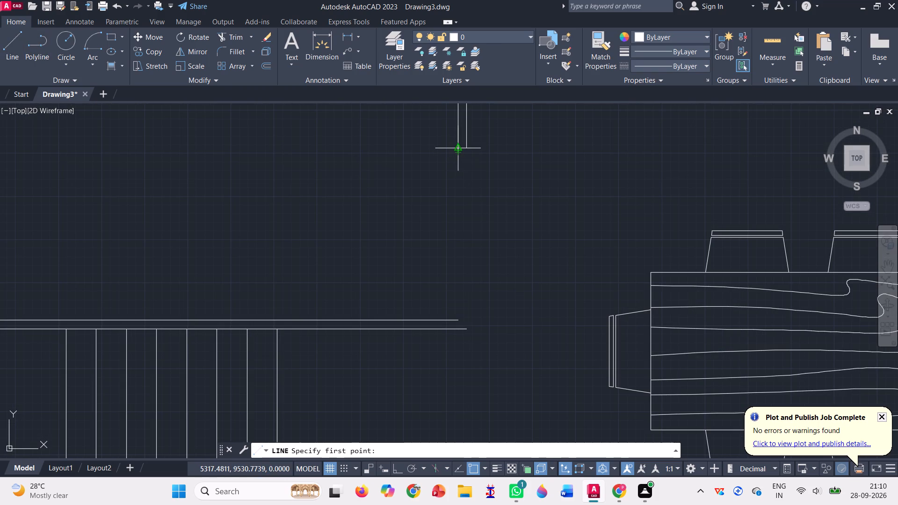
pyautogui.click(459, 151)
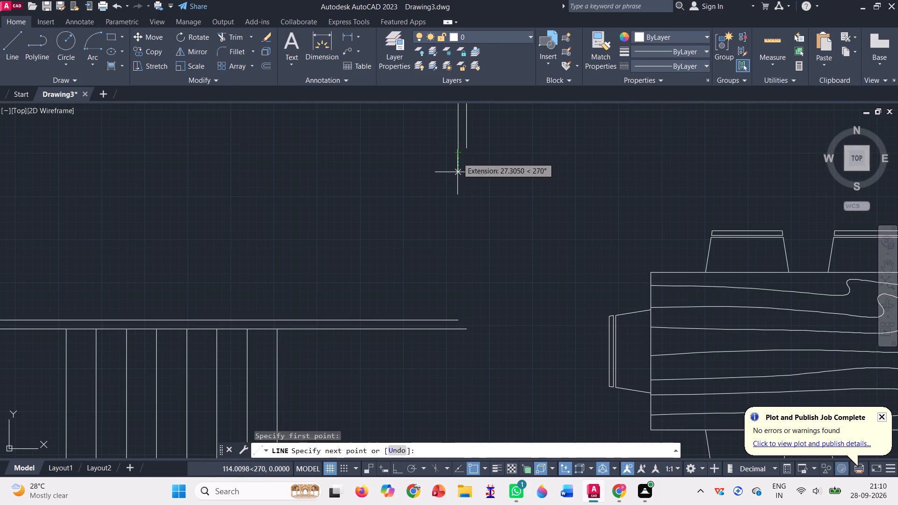
pyautogui.click(460, 320)
pyautogui.click(463, 329)
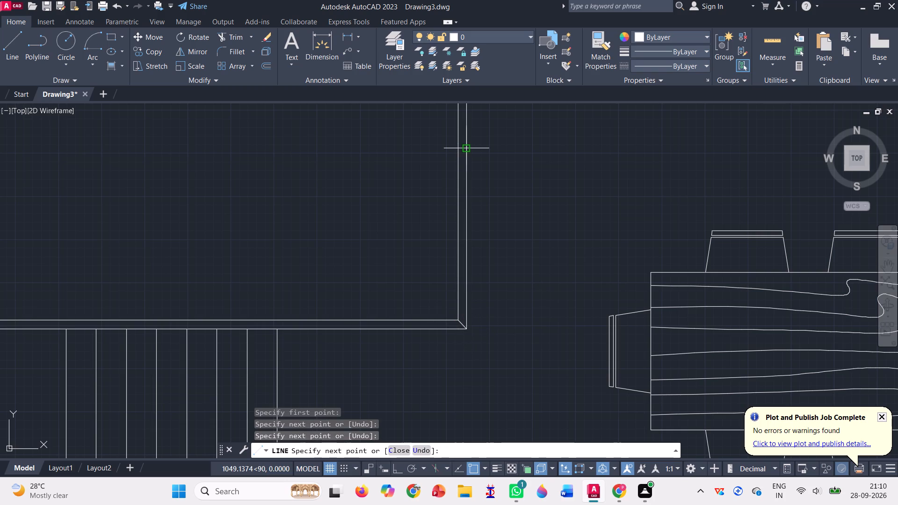
pyautogui.click(467, 147)
pyautogui.press('Return')
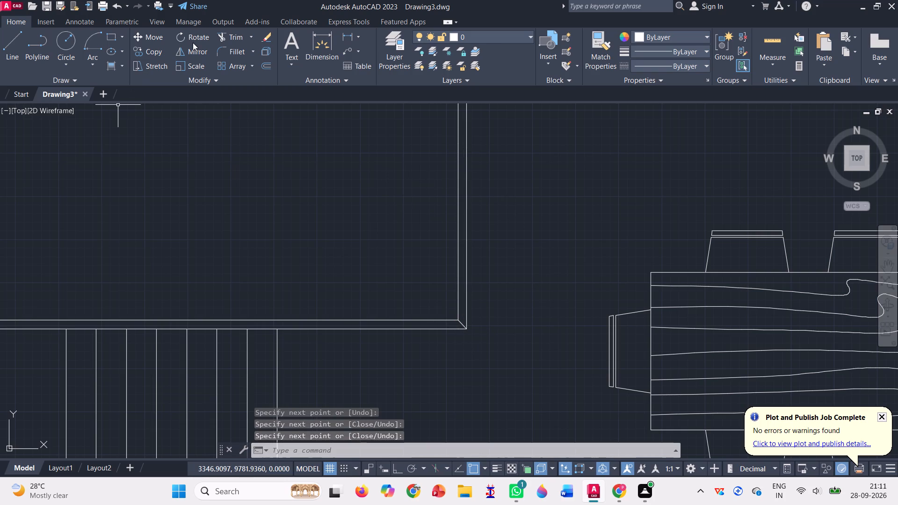
# Trim away the short diagonal line across the wall thickness at the bedroom's lower-right corner.
pyautogui.click(231, 36)
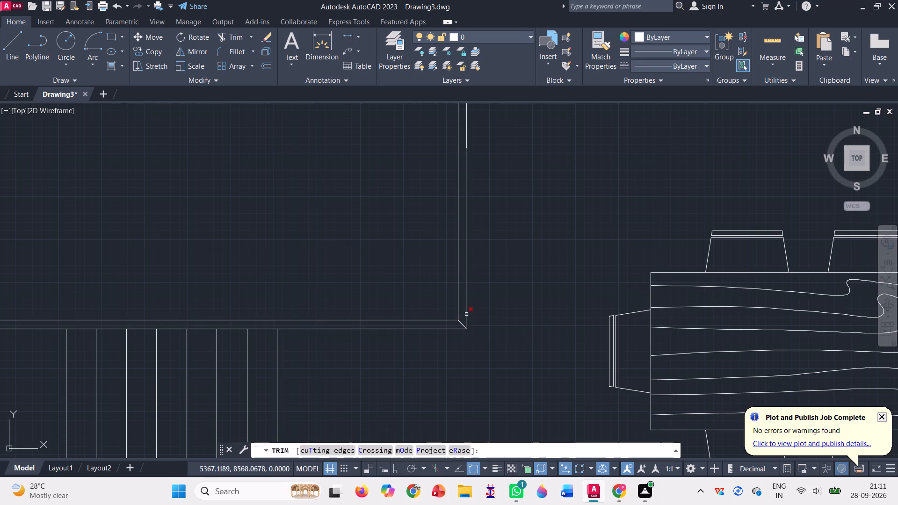
pyautogui.scroll(5, 466, 317)
pyautogui.moveTo(386, 392); pyautogui.dragTo(406, 372)
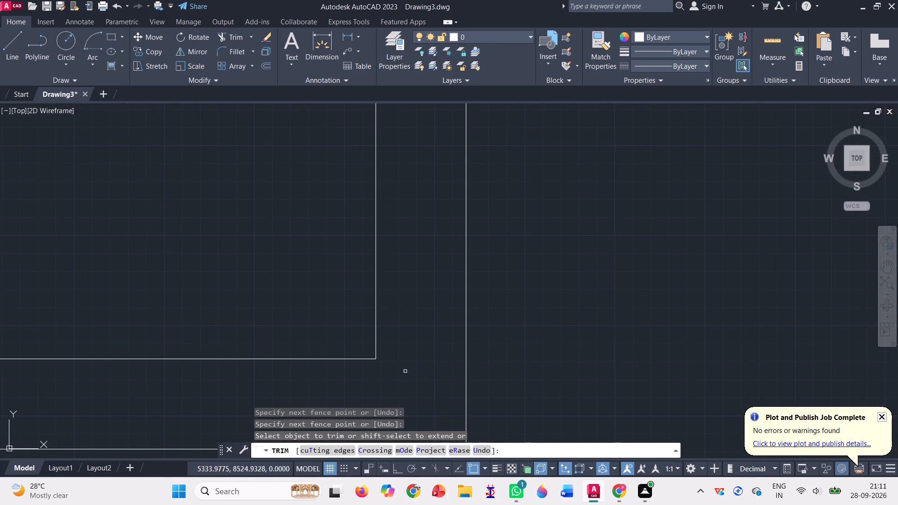
pyautogui.scroll(-5, 405, 369)
pyautogui.scroll(-2, 477, 310)
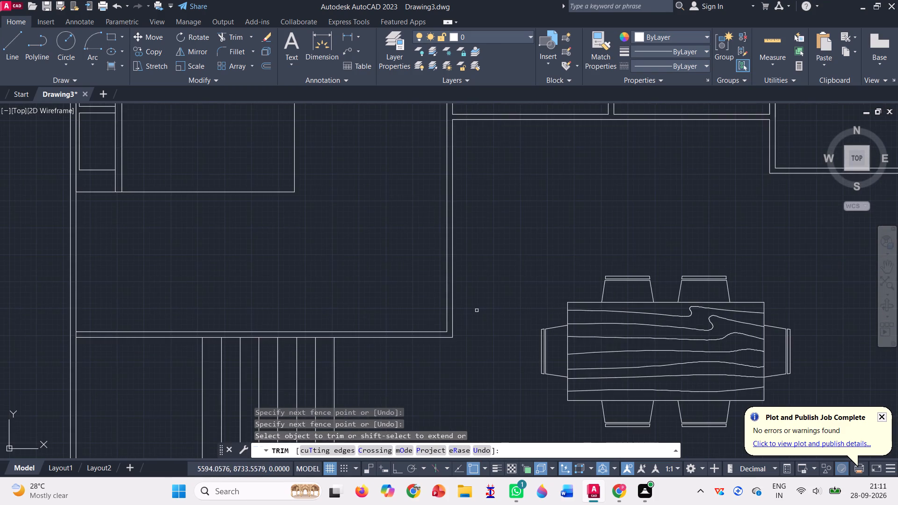
pyautogui.scroll(-2, 476, 312)
pyautogui.press('Escape')
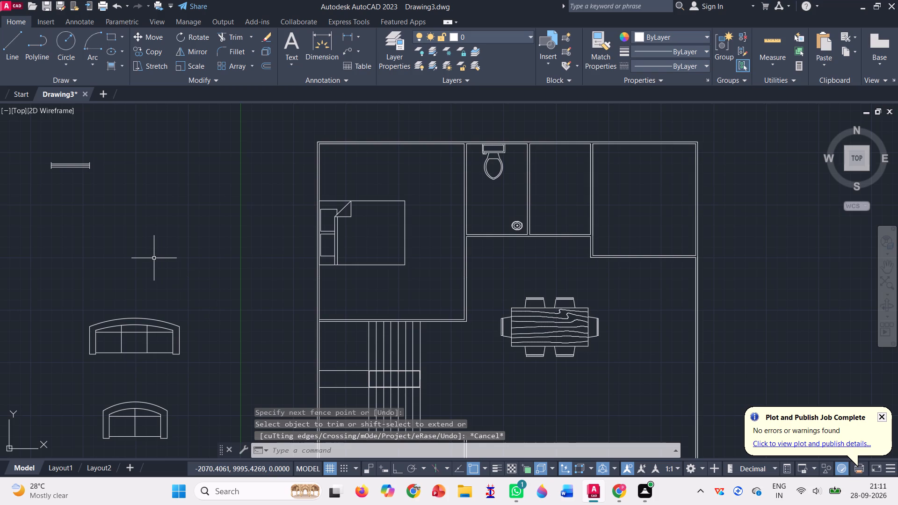
# Move the double-bowl kitchen sink by its back edge to the top wall of the plan's upper-right room.
pyautogui.scroll(-2, 157, 259)
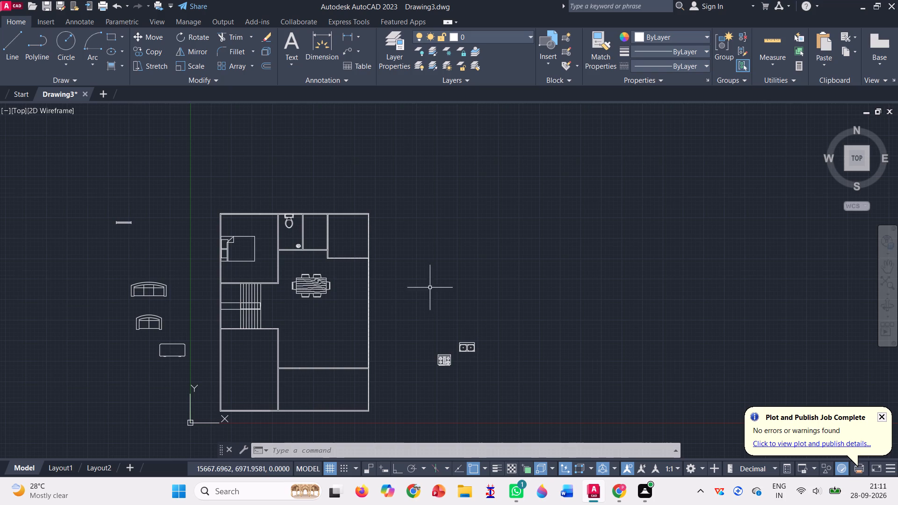
pyautogui.click(156, 39)
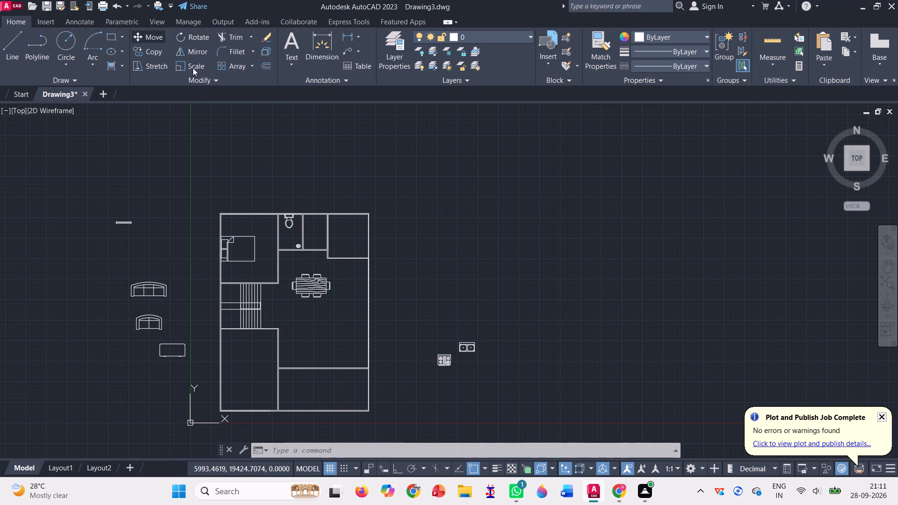
pyautogui.click(464, 348)
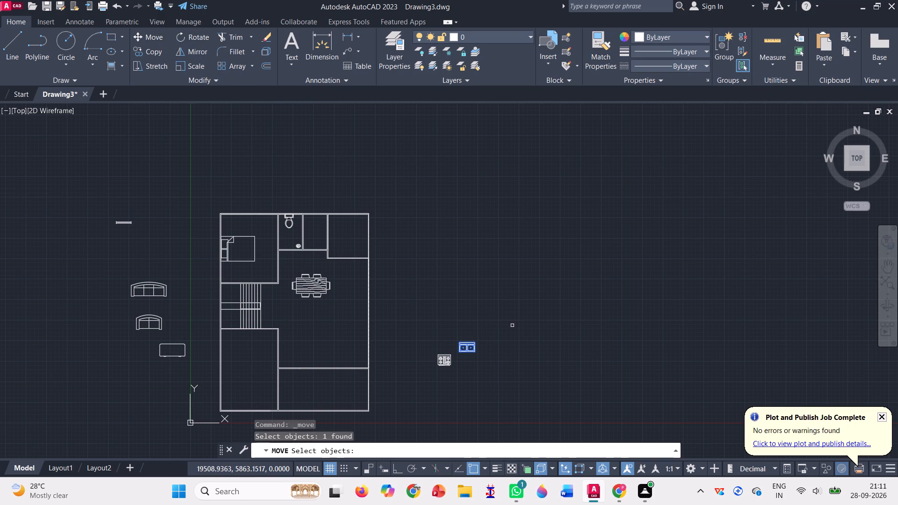
pyautogui.press('Return')
pyautogui.scroll(2, 452, 347)
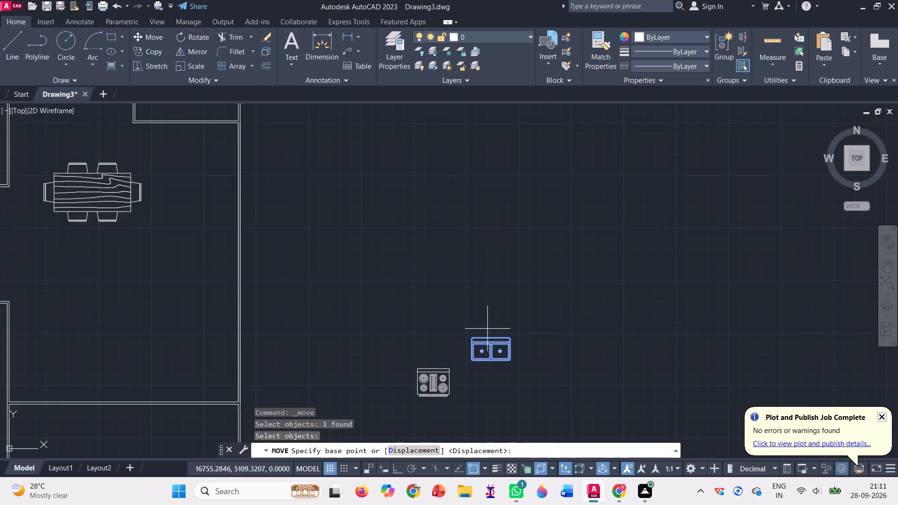
pyautogui.scroll(3, 504, 342)
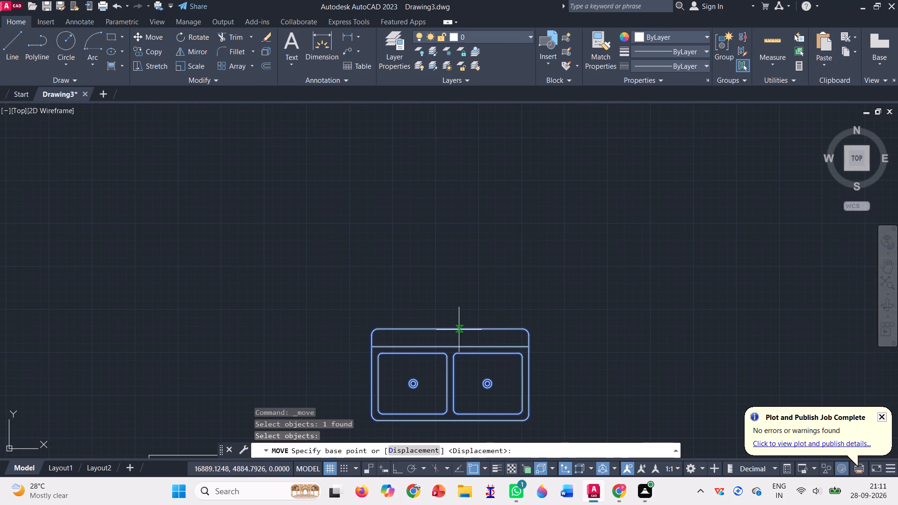
pyautogui.click(459, 330)
pyautogui.scroll(-4, 458, 330)
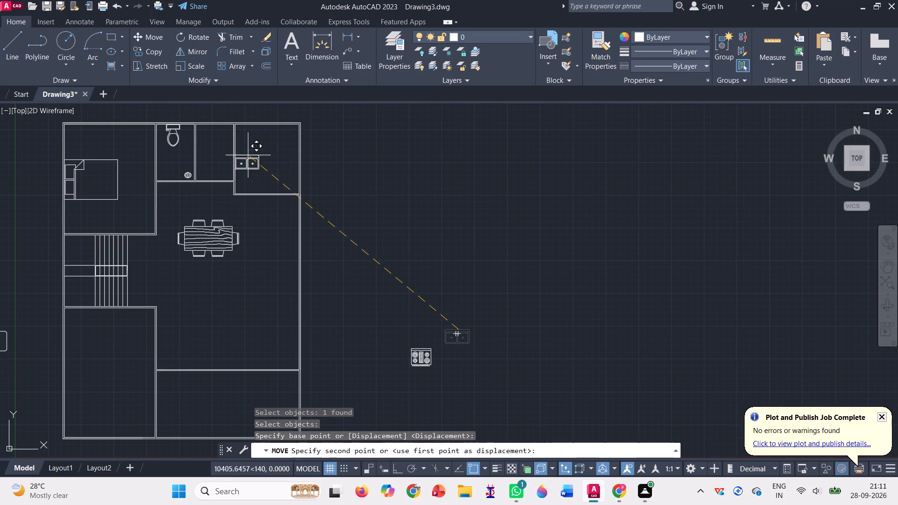
pyautogui.scroll(3, 262, 122)
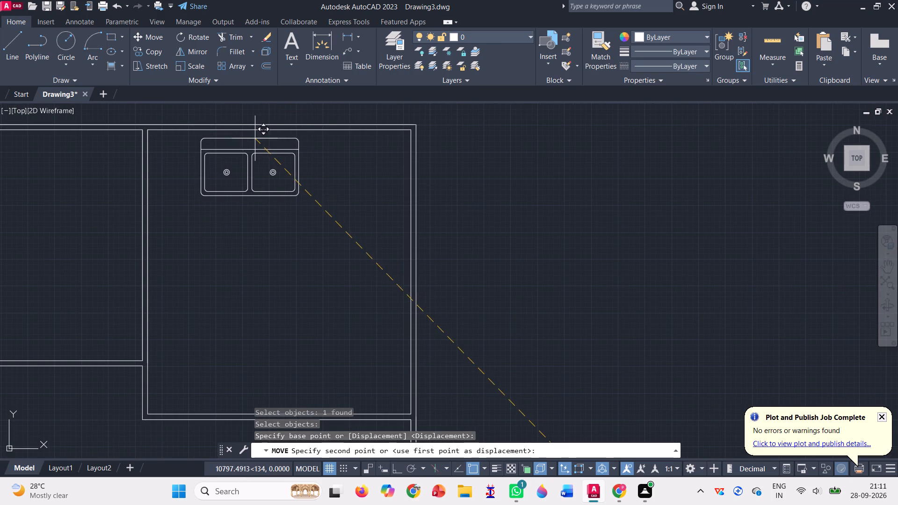
pyautogui.click(259, 134)
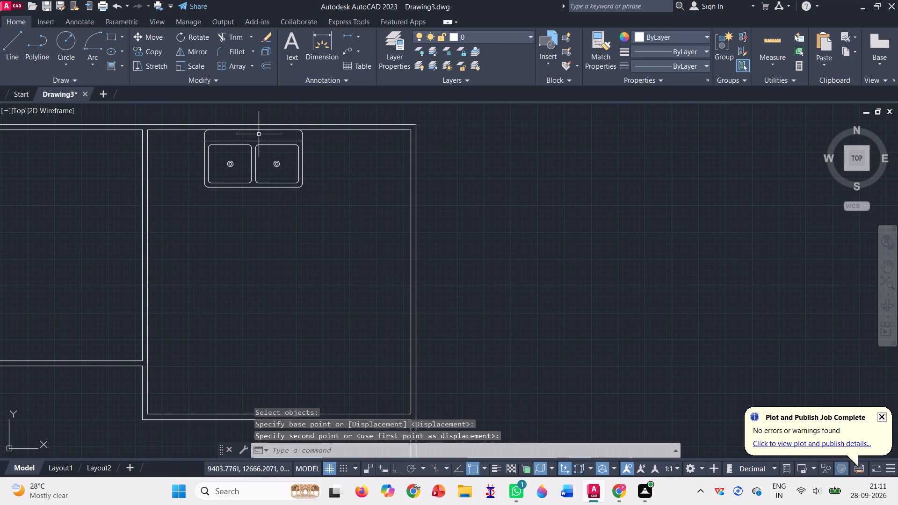
# Rotate the stove block outside the plan a quarter turn clockwise about its upper-right corner so its back edge faces right.
pyautogui.scroll(-3, 342, 199)
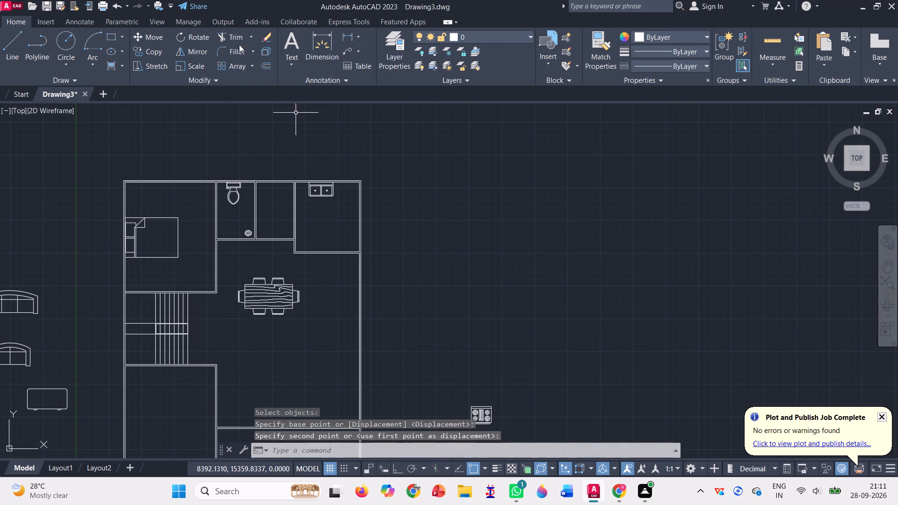
pyautogui.click(196, 34)
pyautogui.scroll(-1, 471, 372)
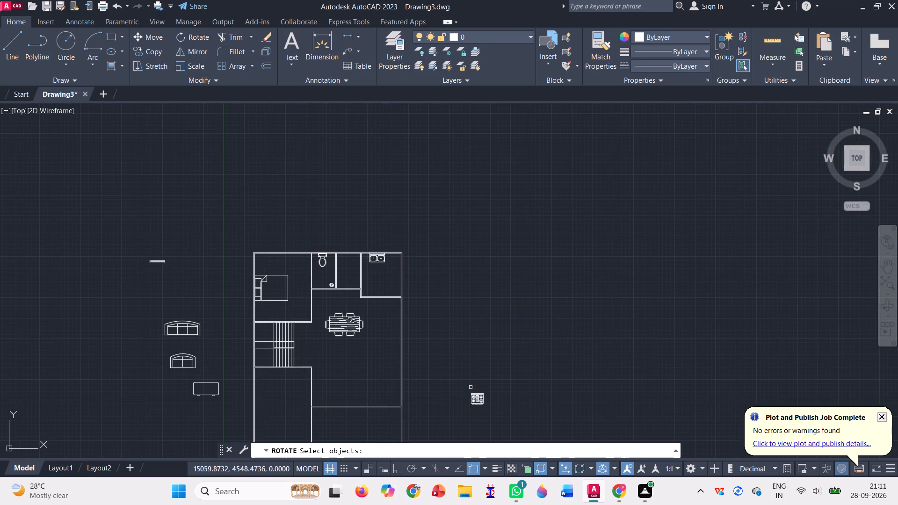
pyautogui.scroll(1, 473, 403)
pyautogui.click(482, 397)
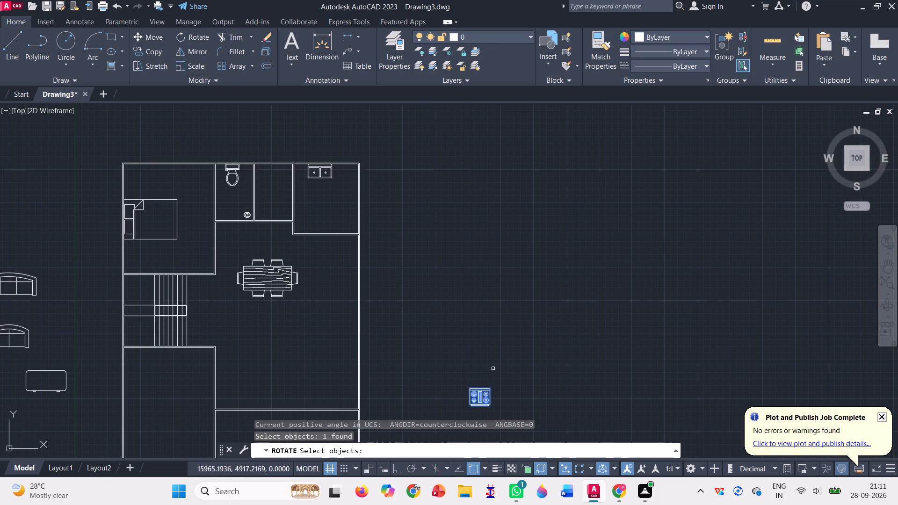
pyautogui.press('Return')
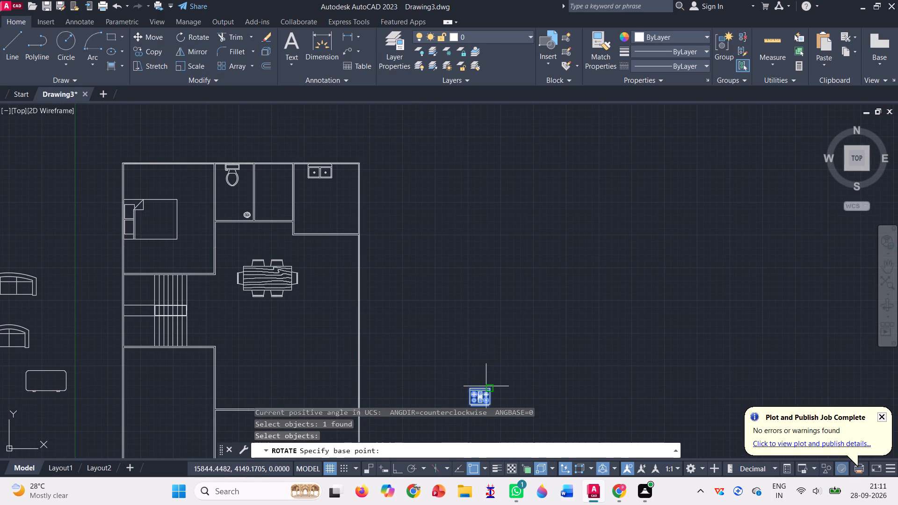
pyautogui.scroll(-2, 499, 340)
pyautogui.scroll(2, 486, 382)
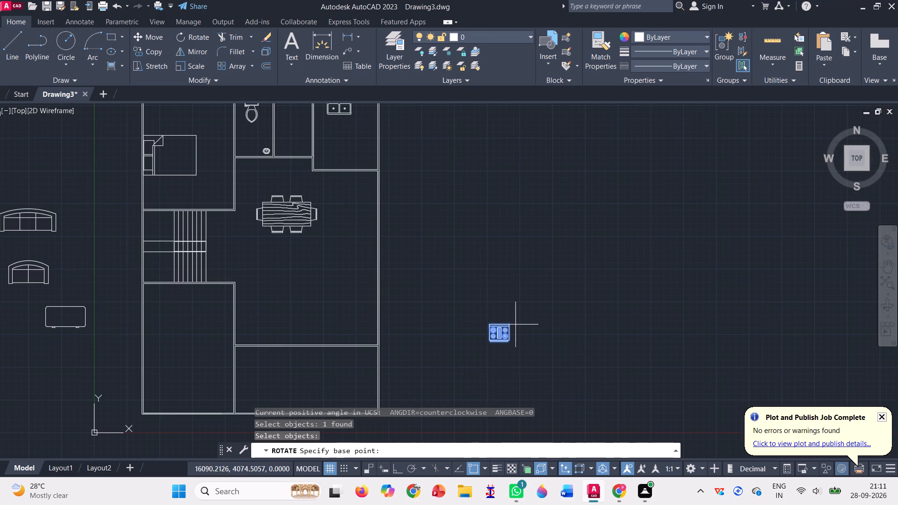
pyautogui.scroll(1, 515, 321)
pyautogui.scroll(1, 482, 370)
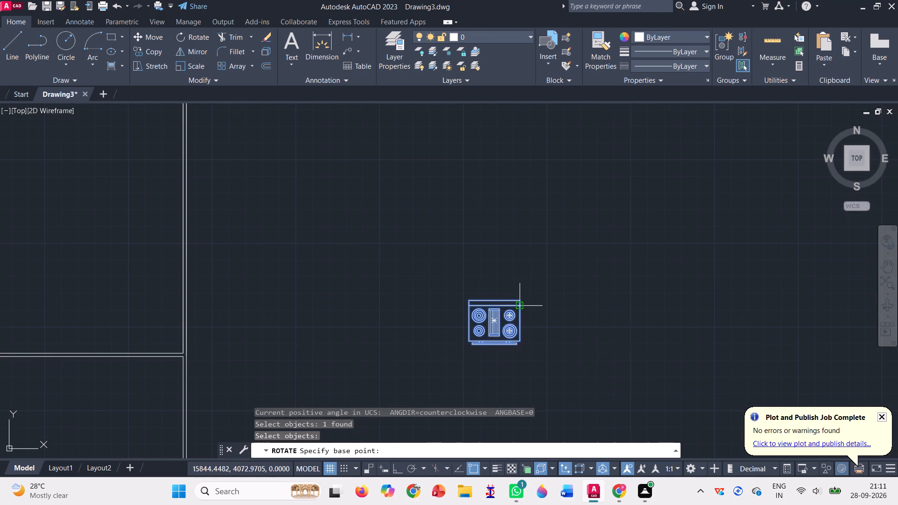
pyautogui.click(521, 299)
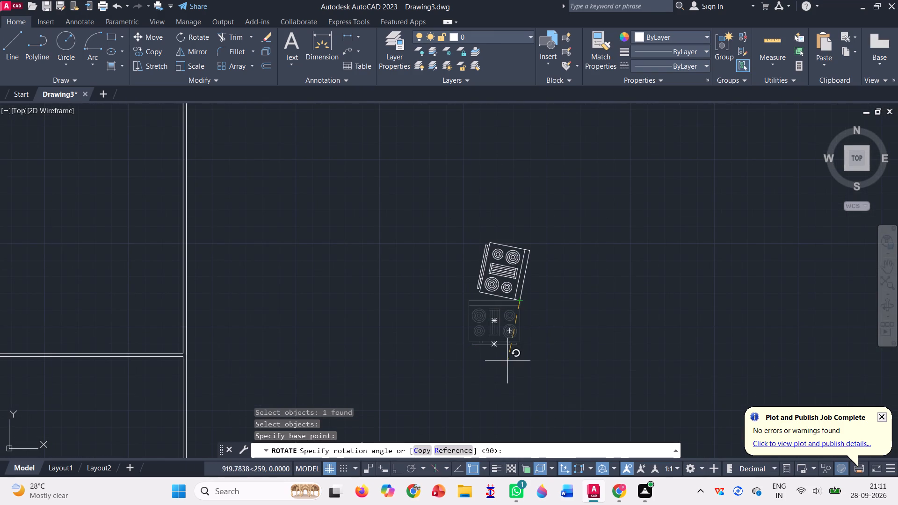
pyautogui.click(524, 368)
pyautogui.scroll(-1, 529, 341)
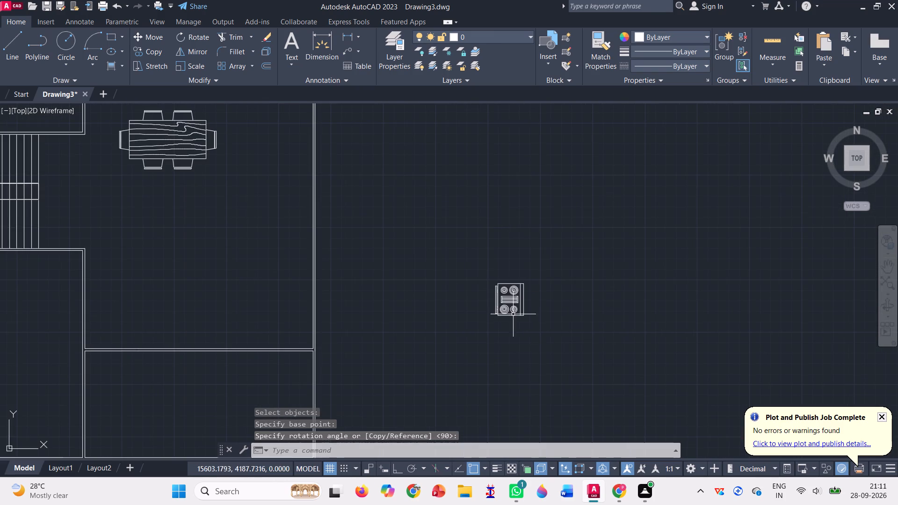
# Move the rotated stove by its back edge onto the right wall of the plan's upper-right room, below the sink.
pyautogui.scroll(-1, 491, 289)
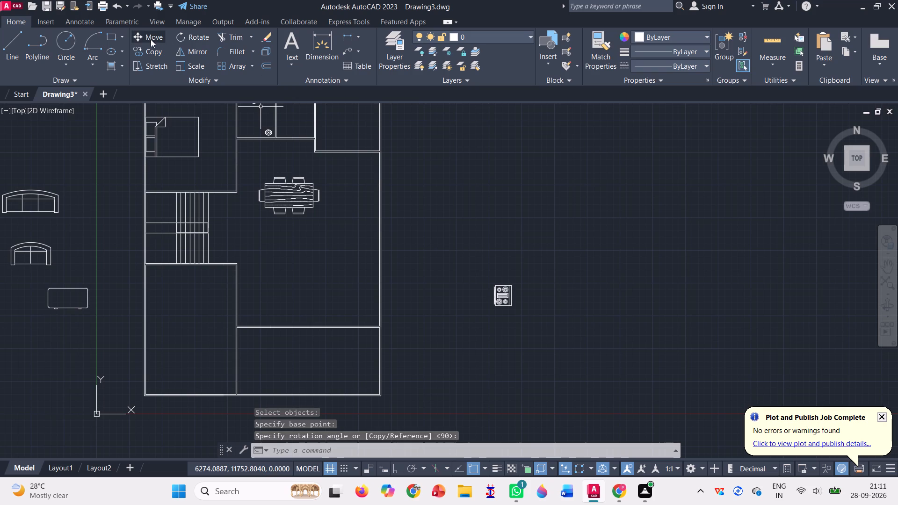
pyautogui.click(151, 40)
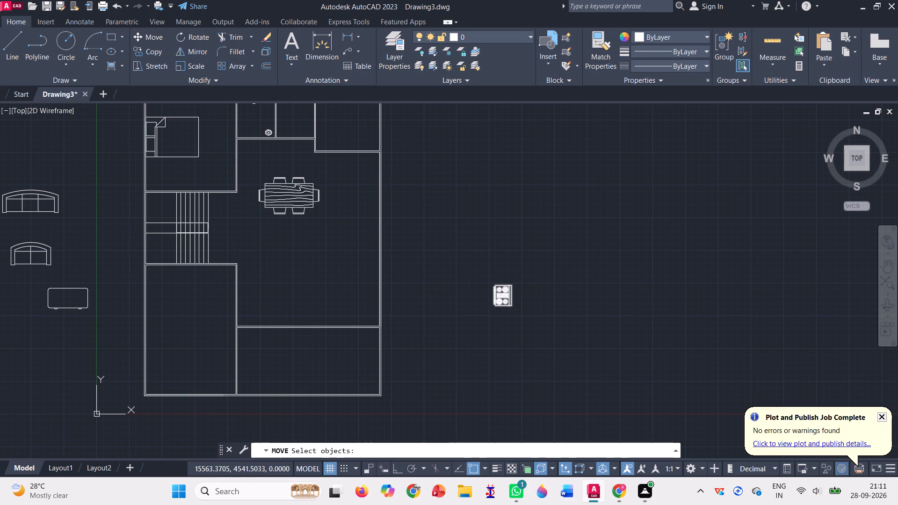
pyautogui.click(504, 295)
pyautogui.press('Return')
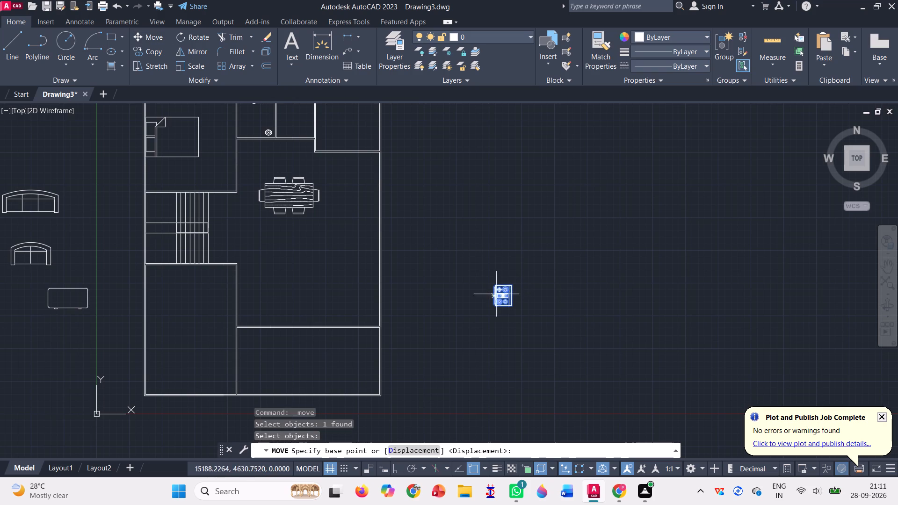
pyautogui.scroll(5, 512, 295)
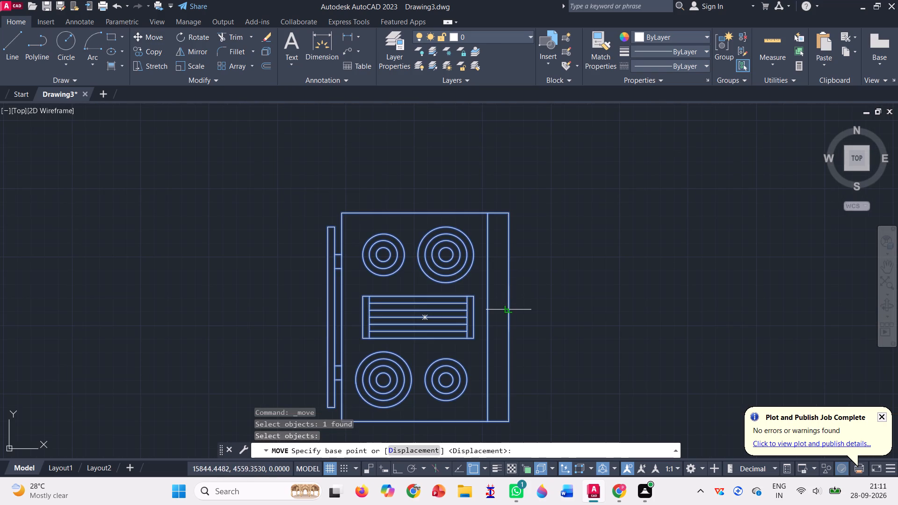
pyautogui.click(509, 310)
pyautogui.scroll(-7, 511, 310)
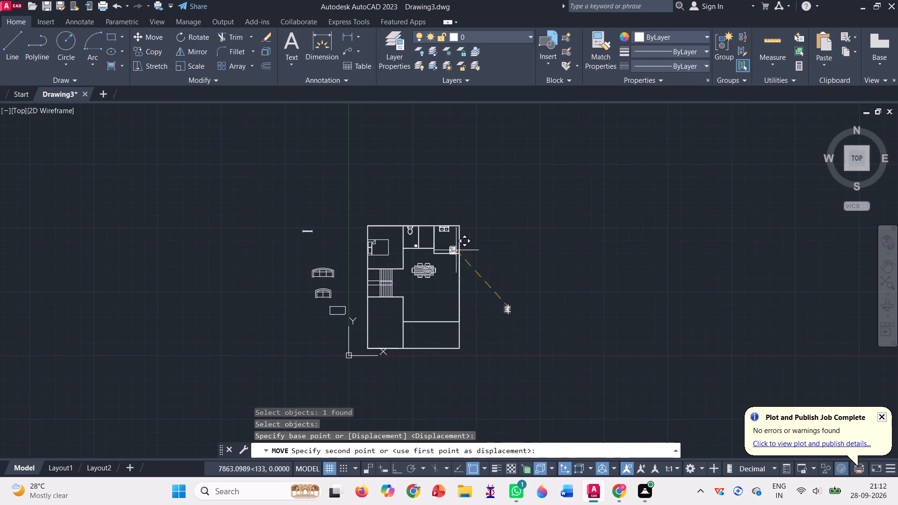
pyautogui.scroll(4, 453, 238)
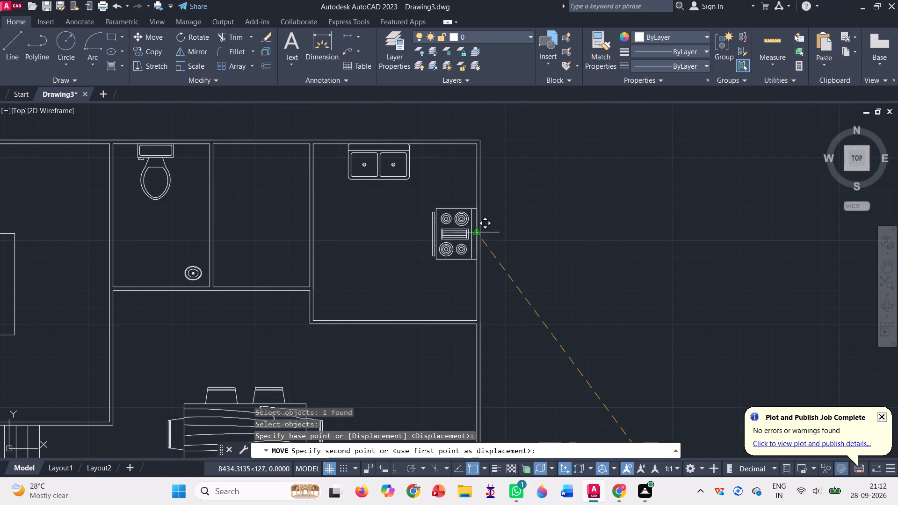
pyautogui.click(477, 235)
pyautogui.scroll(-2, 549, 251)
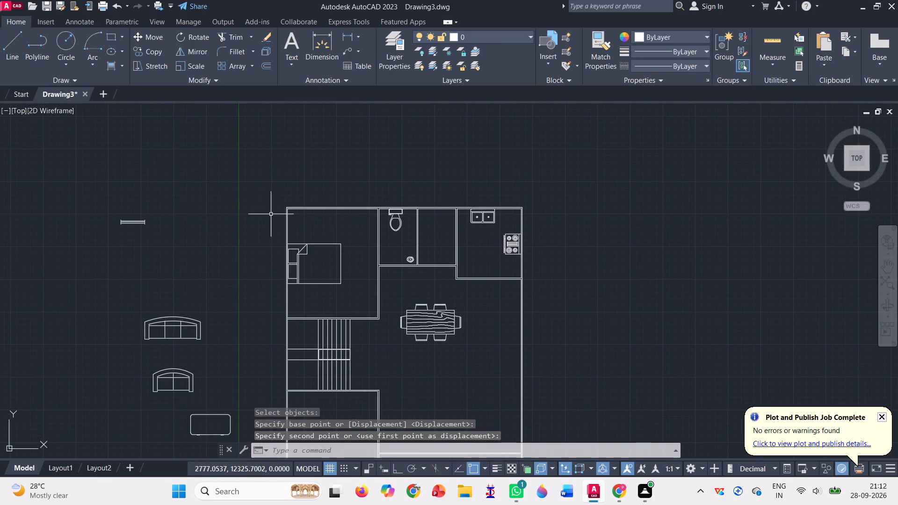
# Copy the double-bowl sink about 1709 to the left, against the top wall of the adjacent small room.
pyautogui.click(152, 53)
pyautogui.scroll(1, 481, 235)
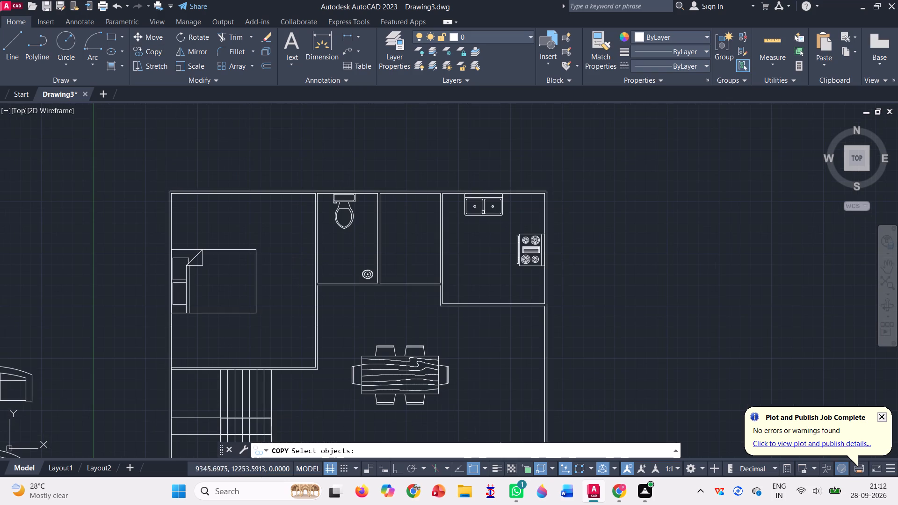
pyautogui.click(482, 212)
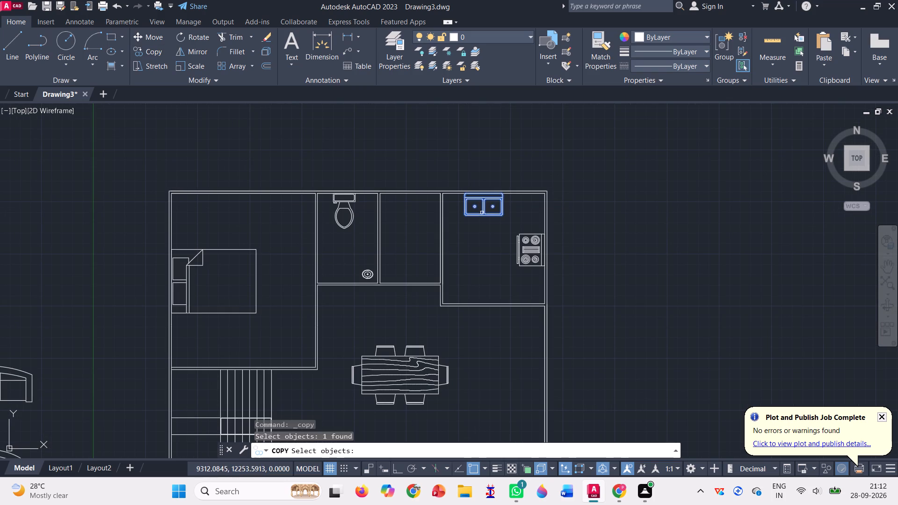
pyautogui.press('Return')
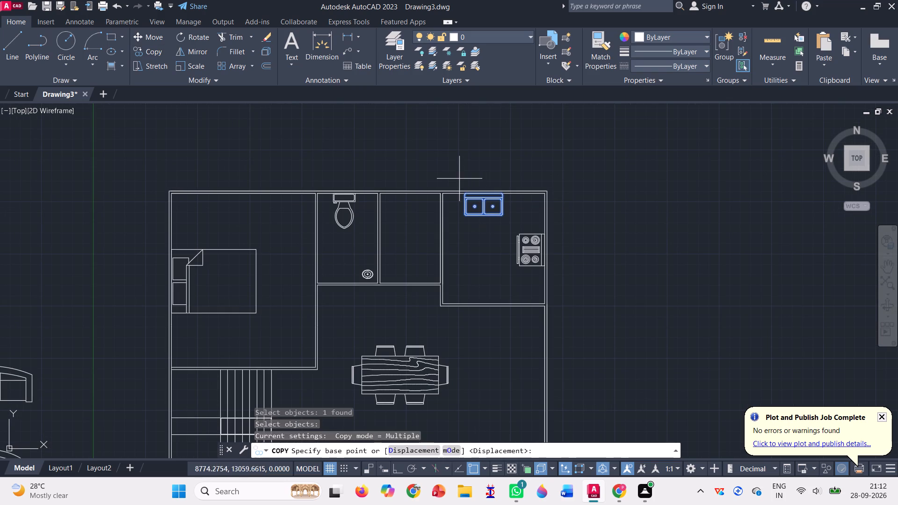
pyautogui.scroll(3, 479, 188)
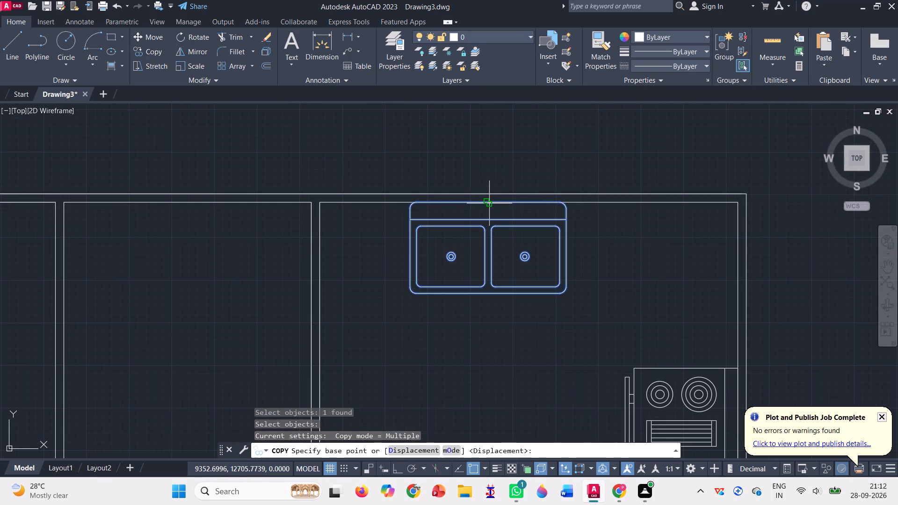
pyautogui.click(489, 203)
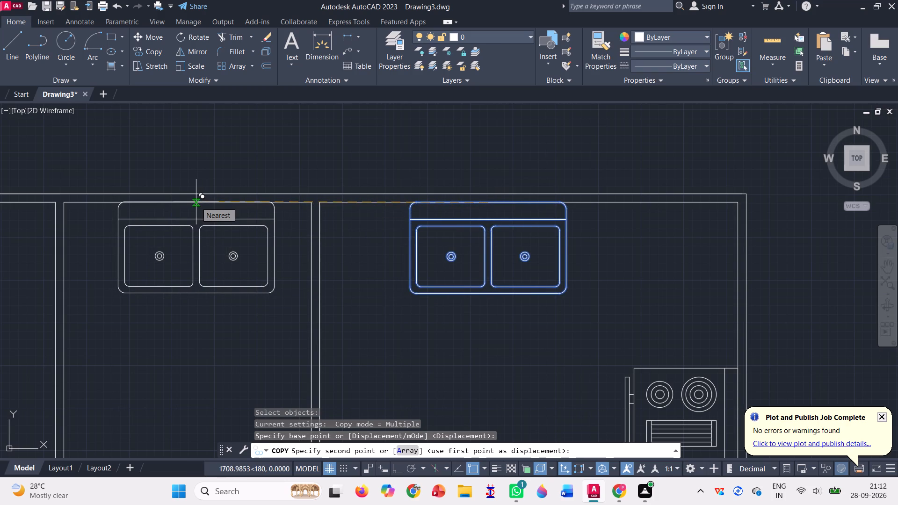
pyautogui.click(196, 202)
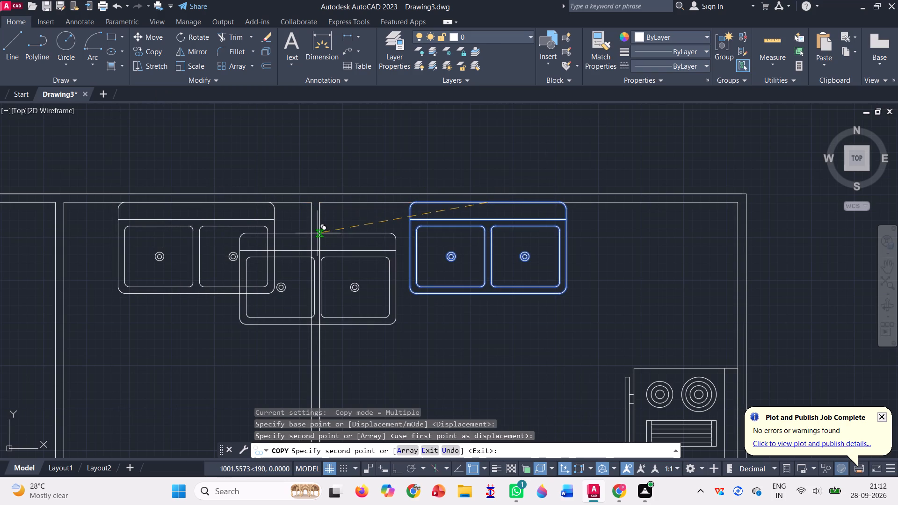
pyautogui.press('Escape')
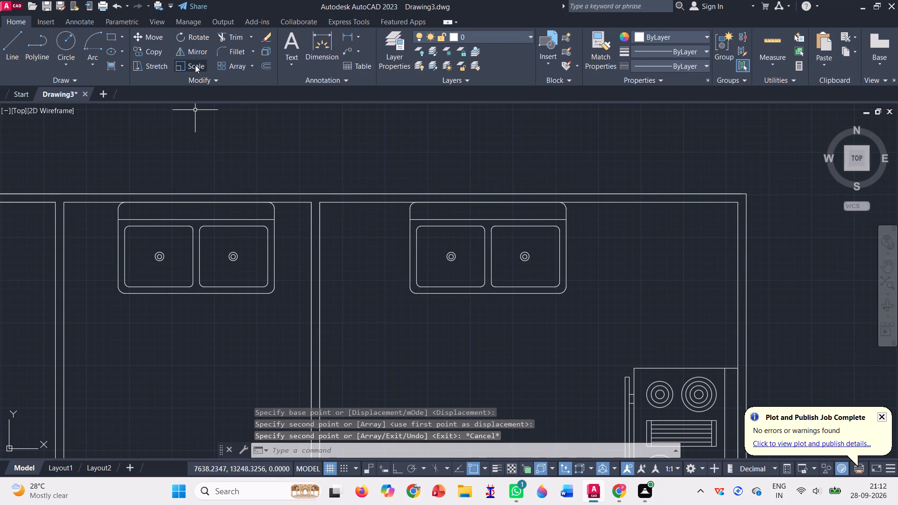
# Scale the copied sink down to roughly half size from its upper-left corner.
pyautogui.click(195, 65)
pyautogui.click(276, 250)
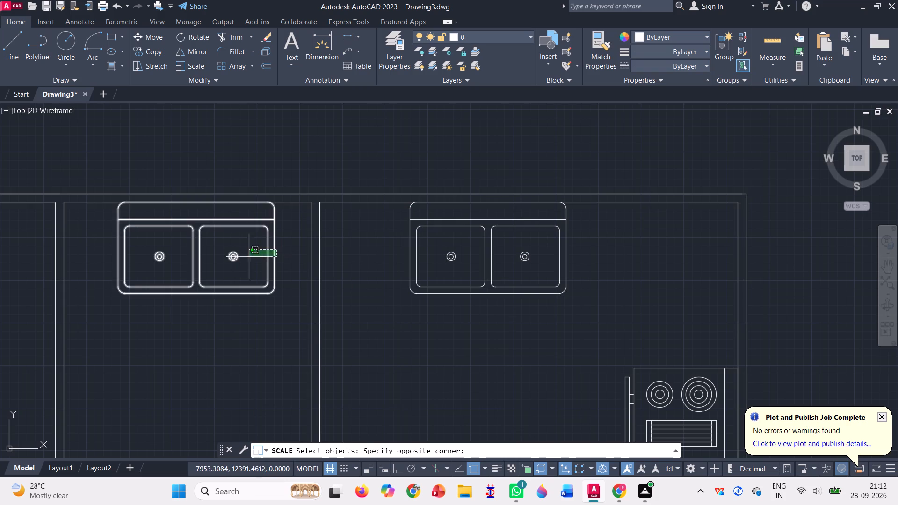
pyautogui.click(249, 257)
pyautogui.press('Return')
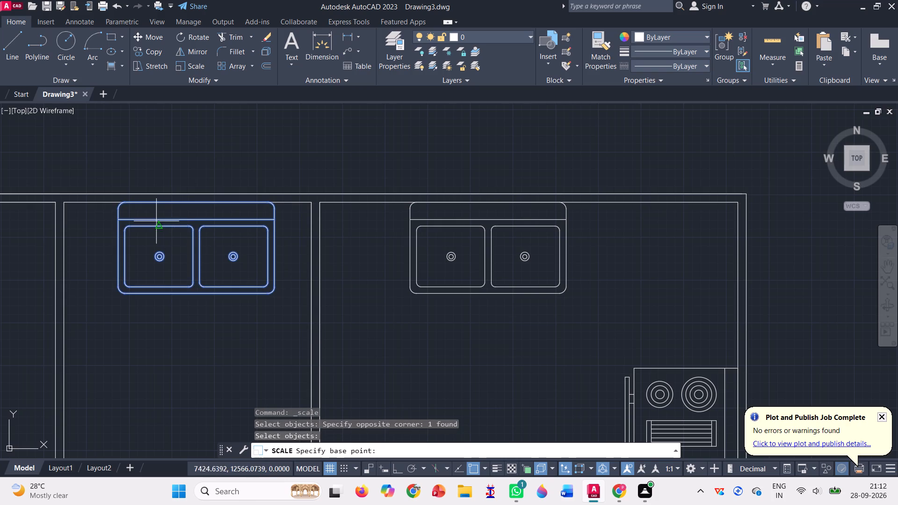
pyautogui.click(116, 205)
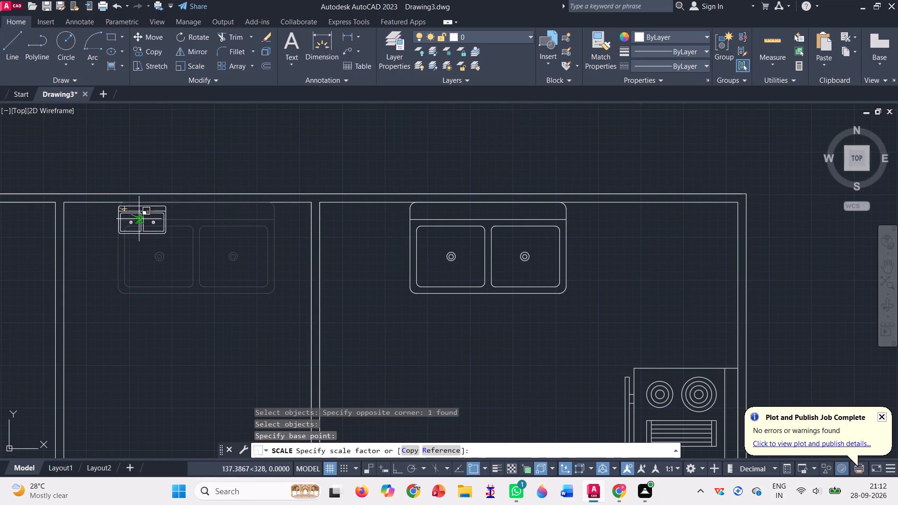
pyautogui.click(149, 236)
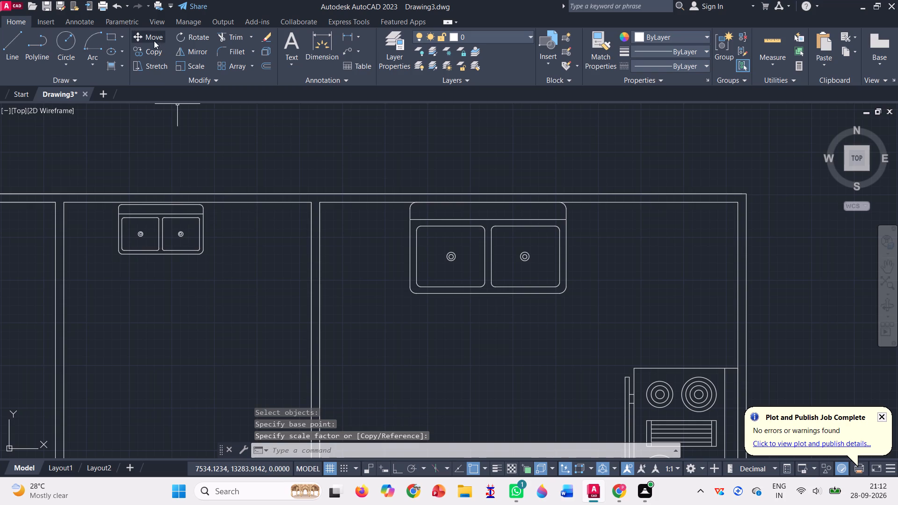
# Move the reduced sink about 190 to the right along the small room's top wall.
pyautogui.click(154, 40)
pyautogui.click(159, 229)
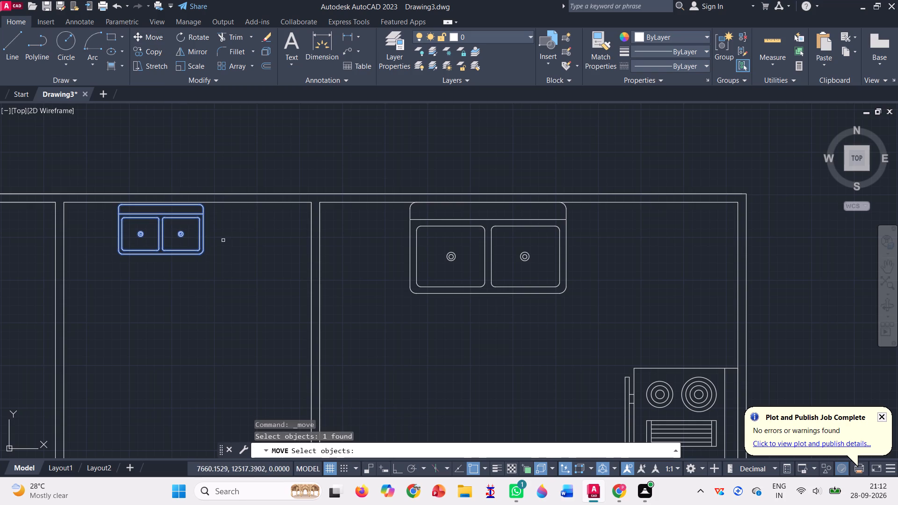
pyautogui.press('Return')
pyautogui.click(163, 219)
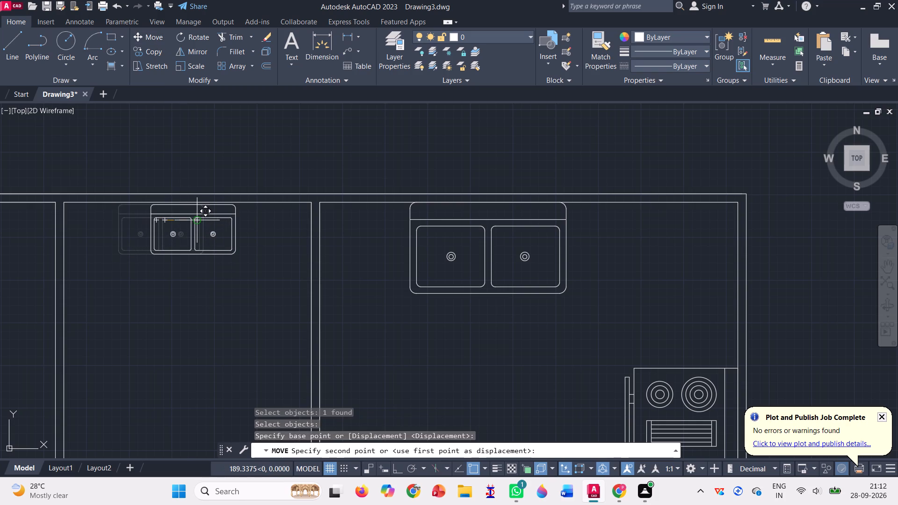
pyautogui.click(197, 222)
pyautogui.scroll(-2, 329, 195)
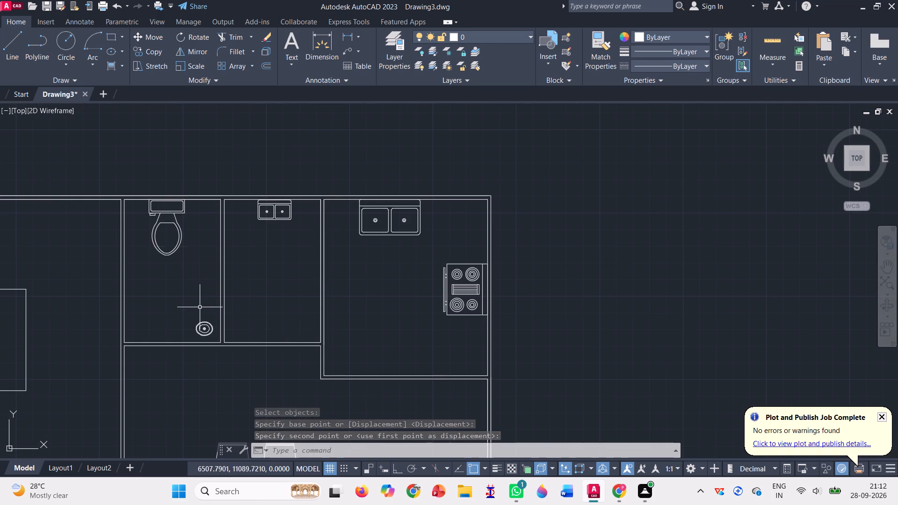
# Copy the small round fixture from the toilet room into the lower-right corner of the adjacent small room.
pyautogui.click(152, 48)
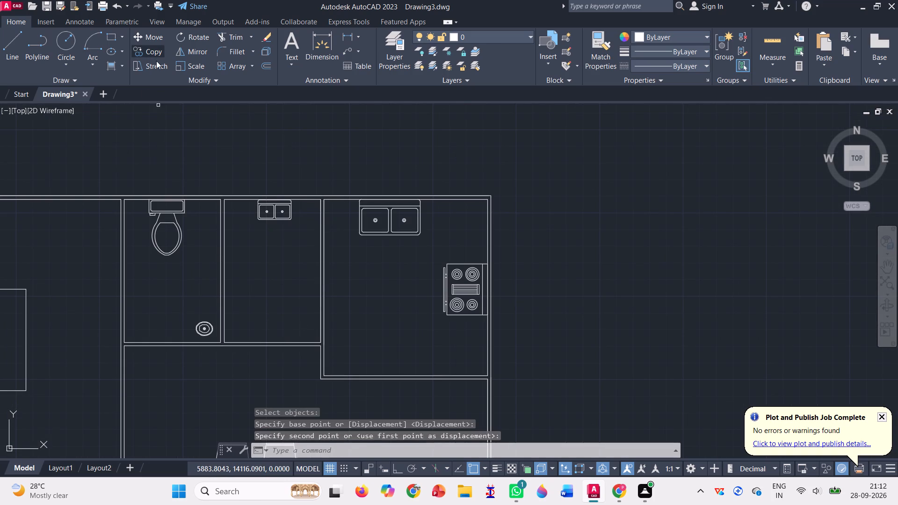
pyautogui.click(203, 330)
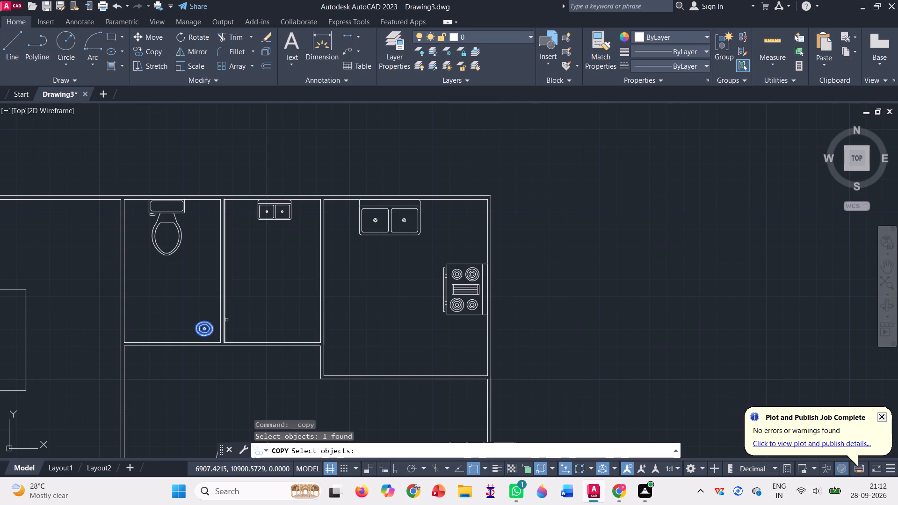
pyautogui.press('Return')
pyautogui.click(203, 326)
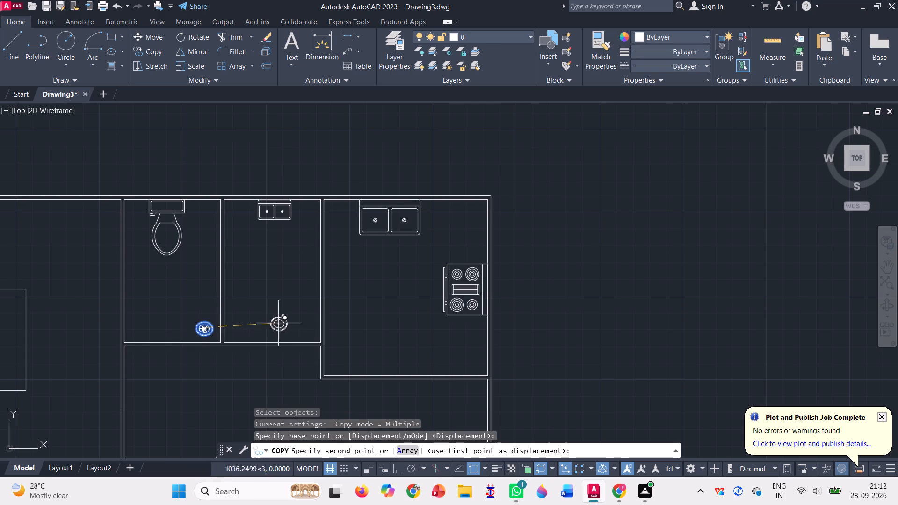
pyautogui.click(305, 328)
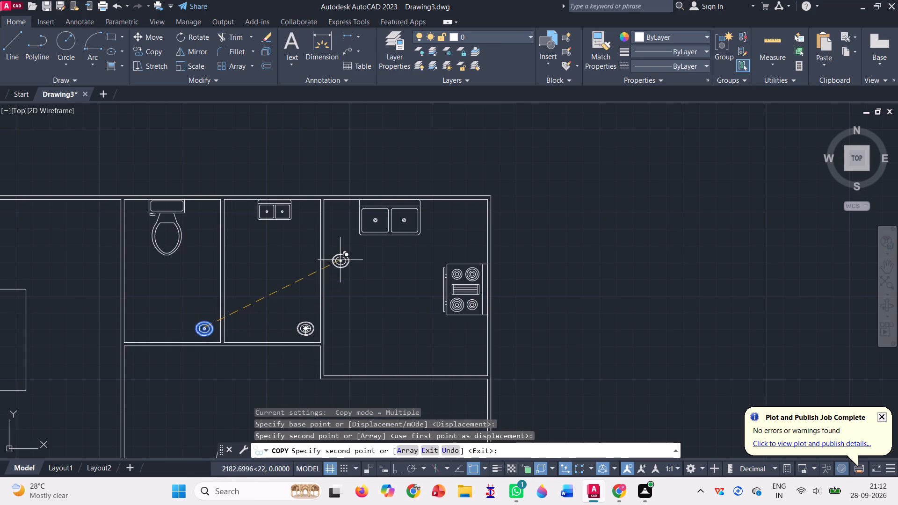
pyautogui.press('Return')
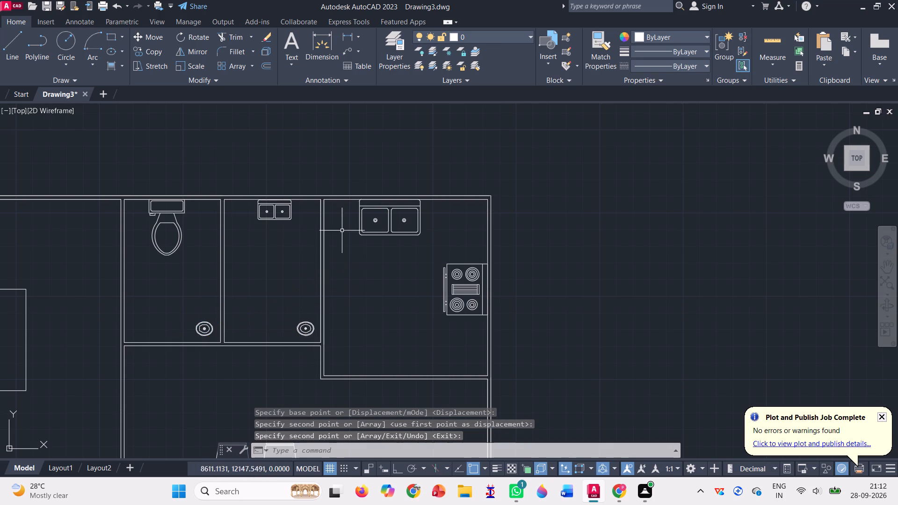
pyautogui.scroll(-2, 342, 230)
pyautogui.scroll(-2, 350, 173)
pyautogui.scroll(1, 324, 240)
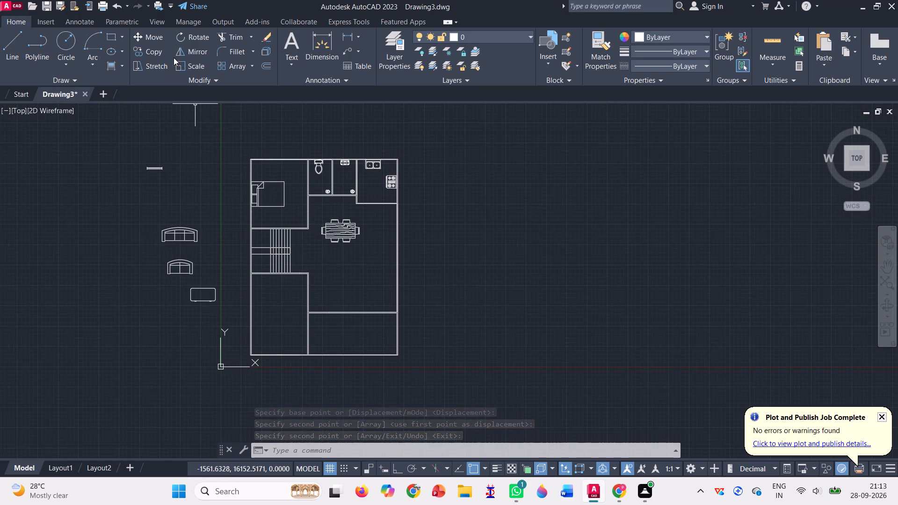
# Rotate the three-seat sofa outside the plan 90° about the right end of its back, so that it stands vertically.
pyautogui.click(200, 36)
pyautogui.scroll(1, 193, 253)
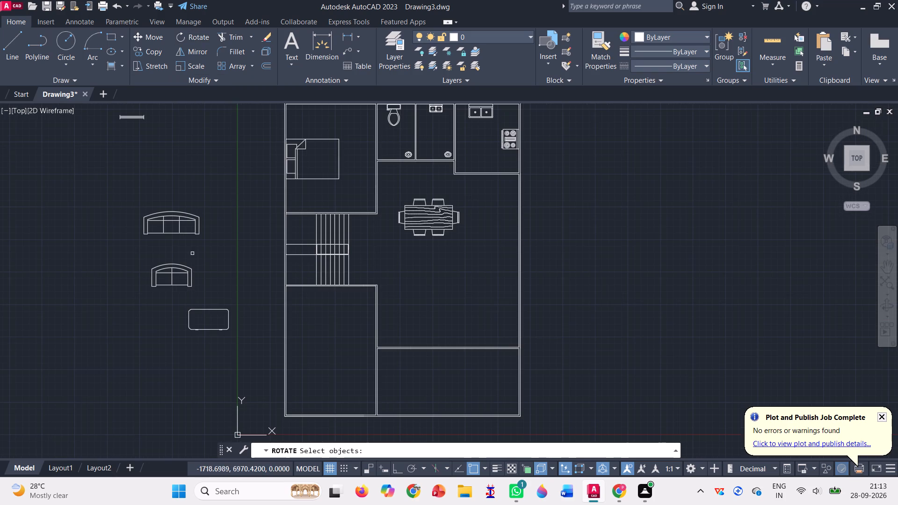
pyautogui.click(185, 230)
pyautogui.click(198, 217)
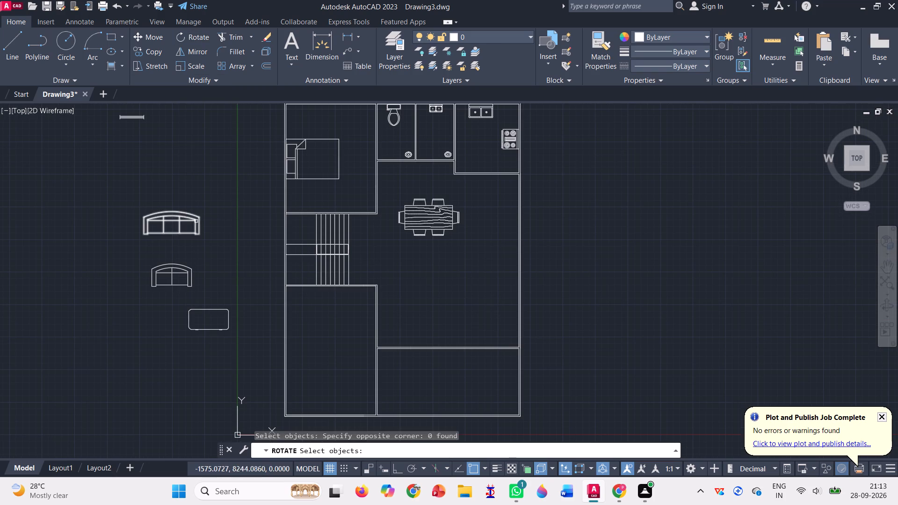
pyautogui.click(196, 221)
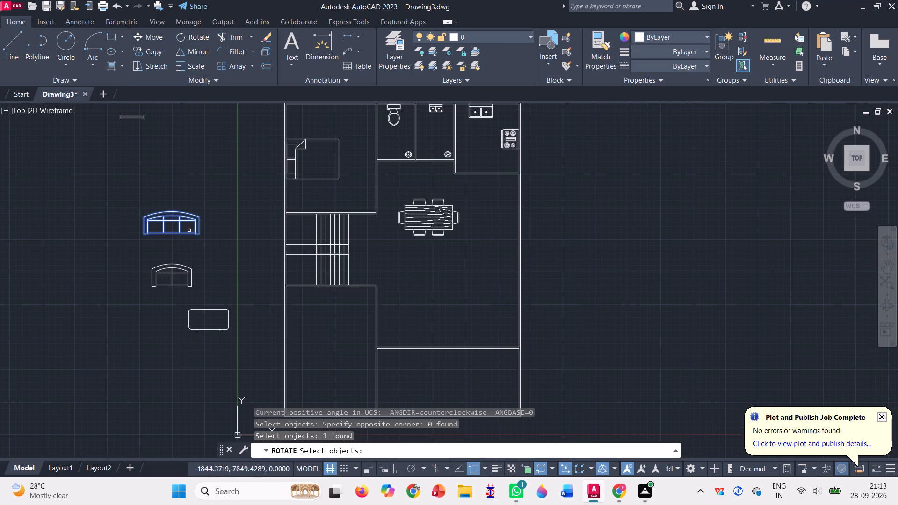
pyautogui.press('Return')
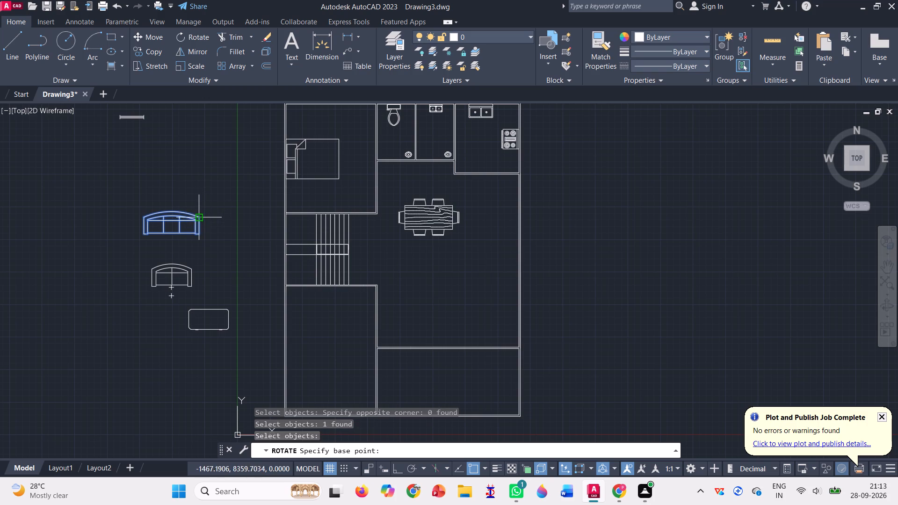
pyautogui.click(200, 218)
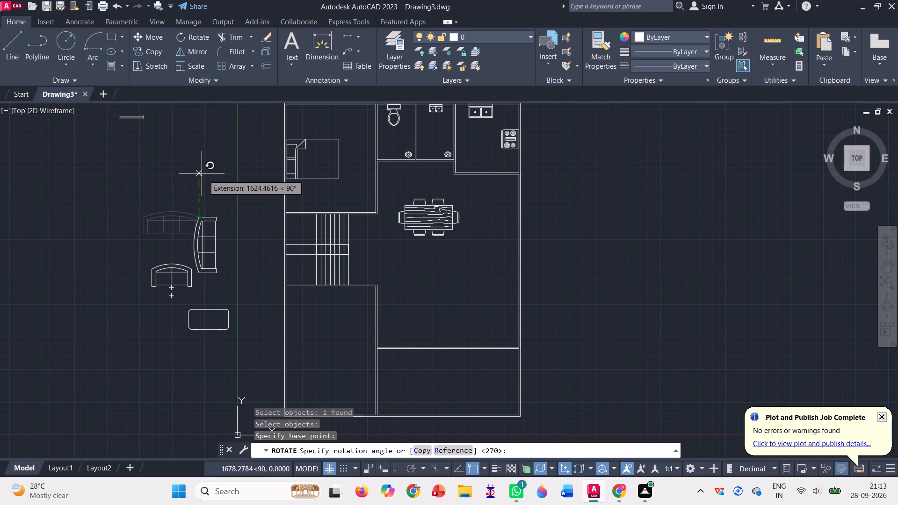
pyautogui.click(202, 173)
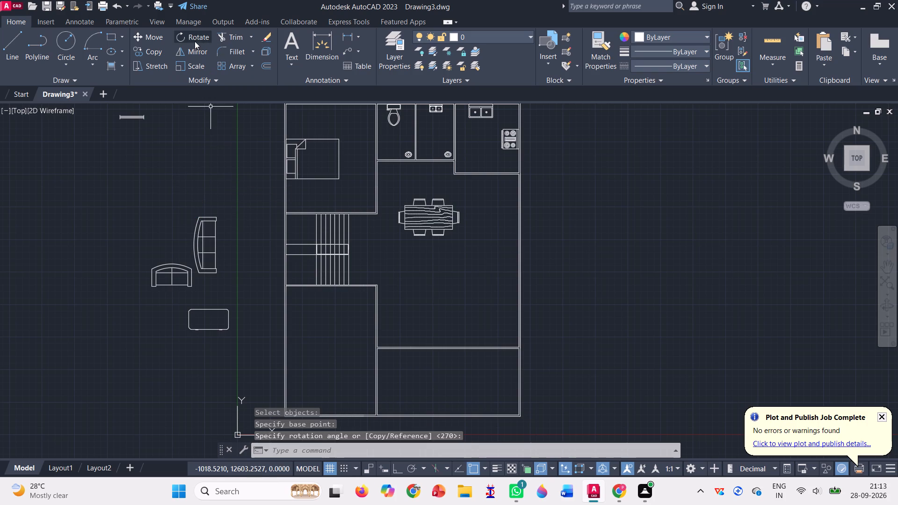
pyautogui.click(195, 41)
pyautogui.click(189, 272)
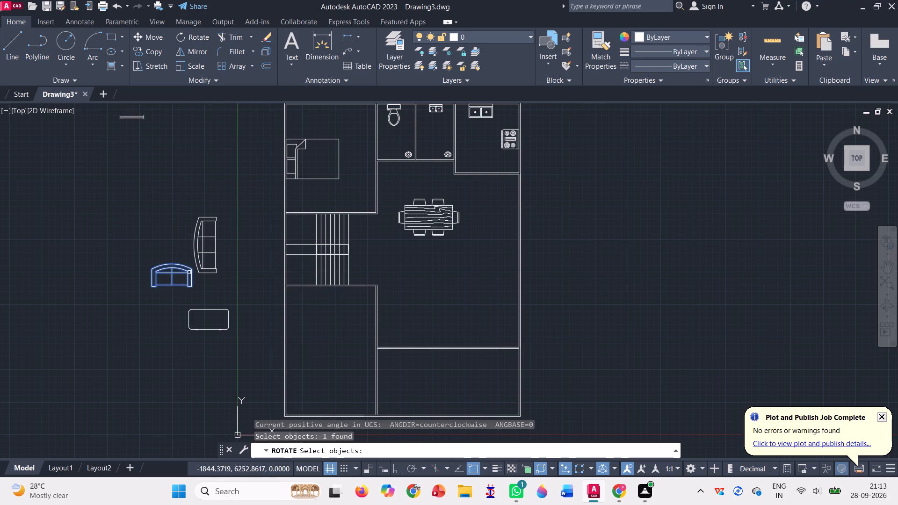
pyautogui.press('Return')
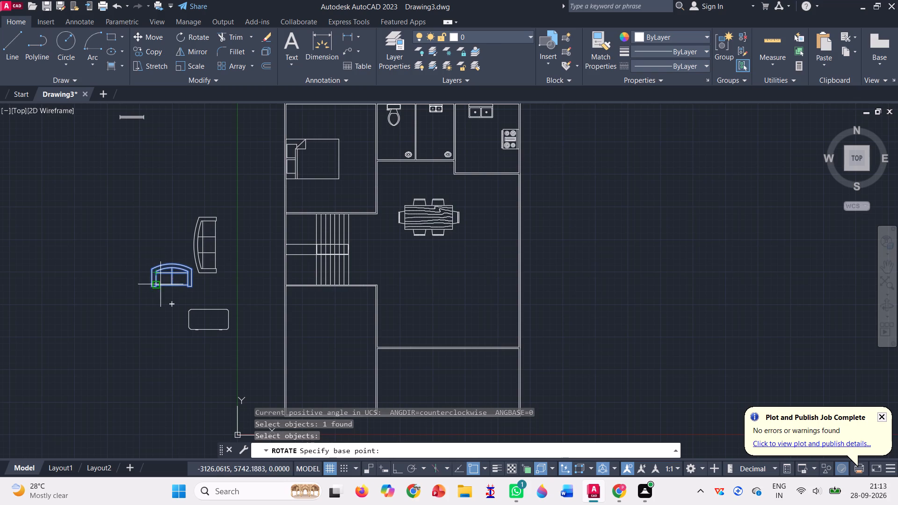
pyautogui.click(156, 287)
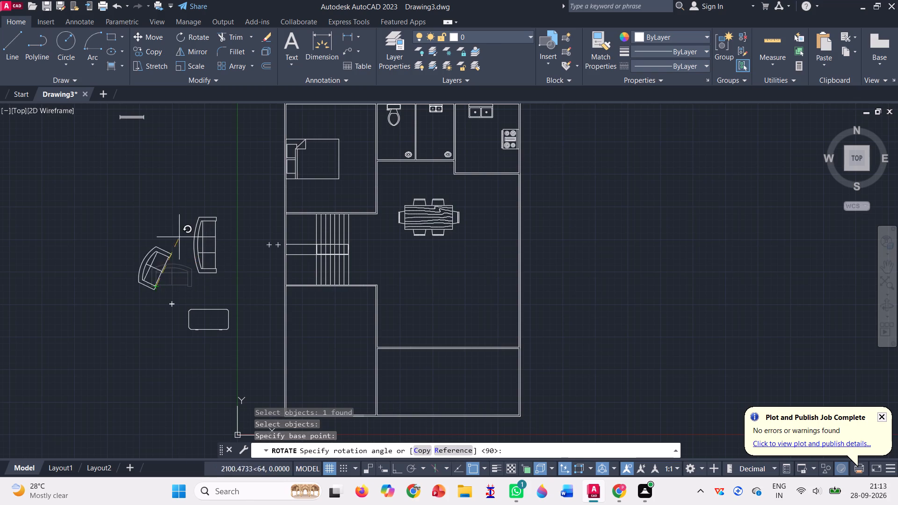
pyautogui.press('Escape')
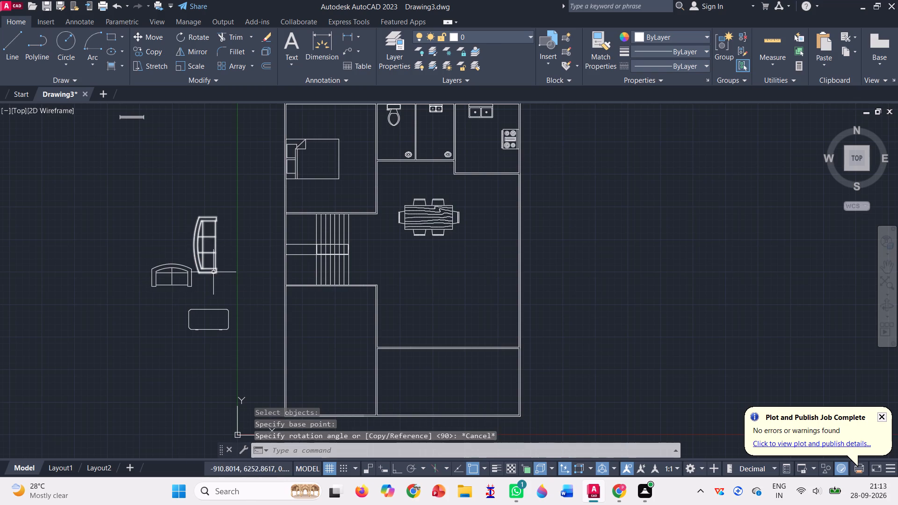
# Move the rotated three-seat sofa into the large living area, below the dining table and facing right.
pyautogui.click(152, 54)
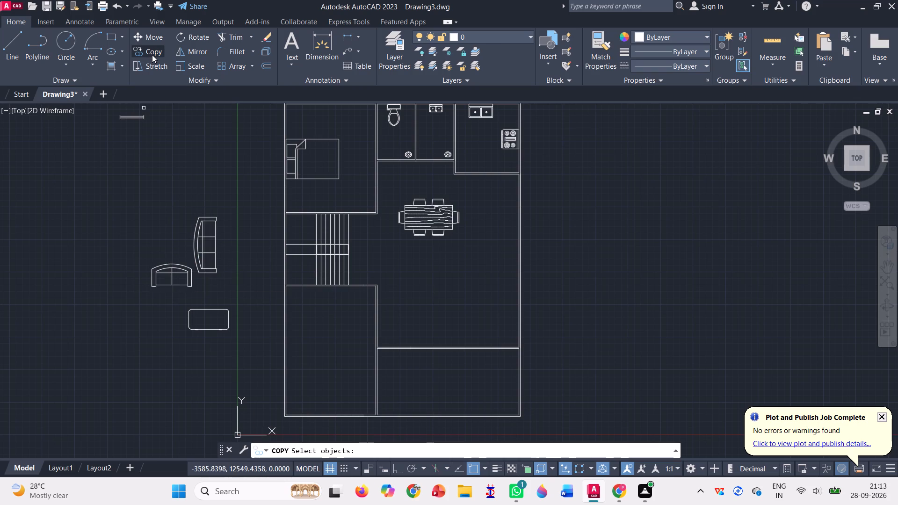
pyautogui.click(156, 41)
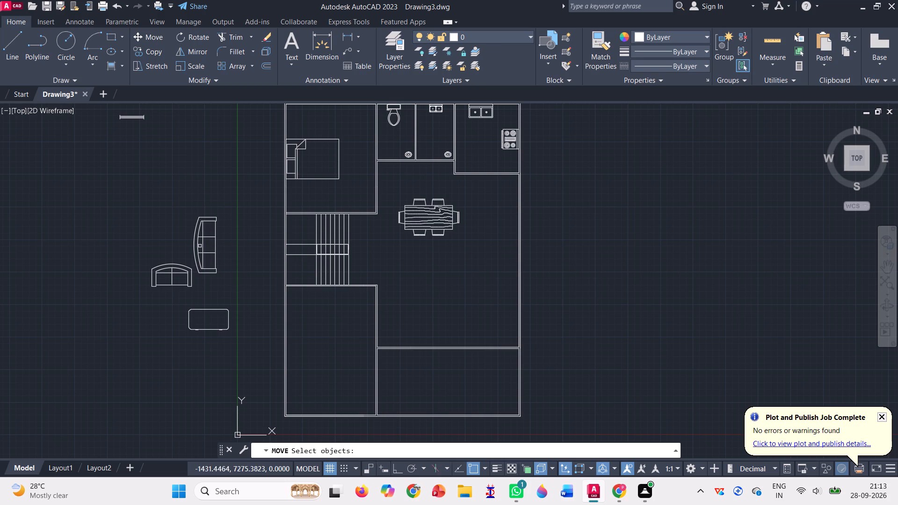
pyautogui.click(202, 252)
pyautogui.press('Return')
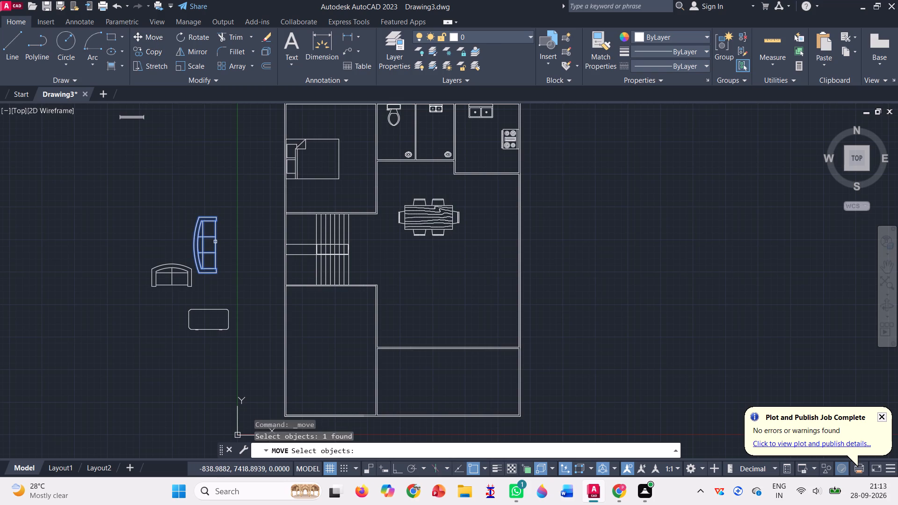
pyautogui.click(190, 248)
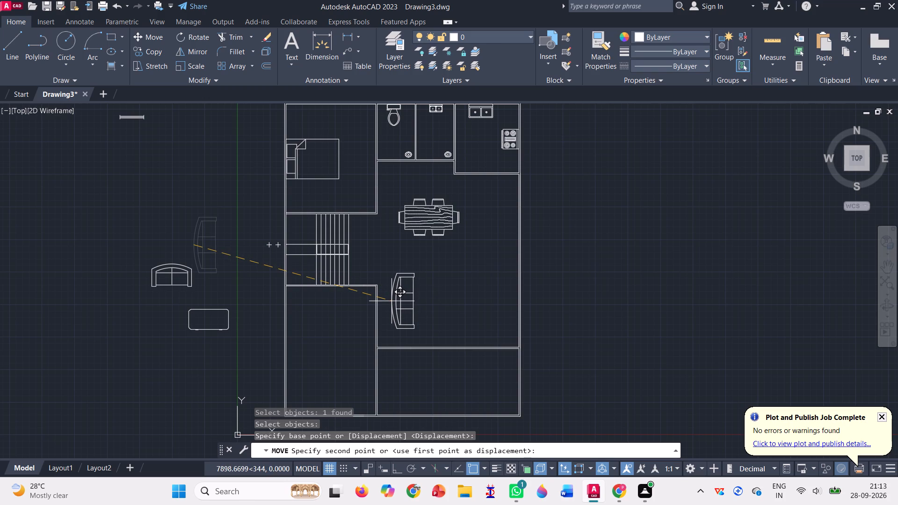
pyautogui.click(420, 304)
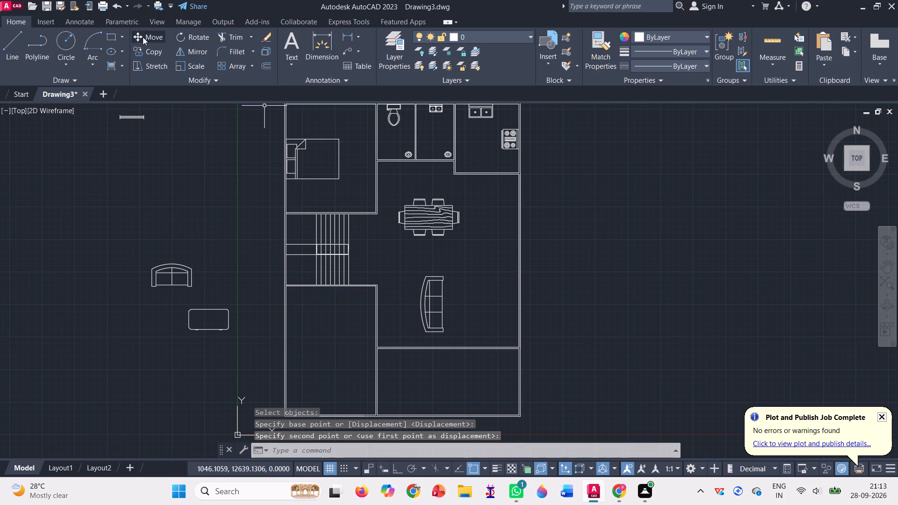
# Move the two-seat sofa into the living area, above and to the right of the three-seat sofa.
pyautogui.click(144, 37)
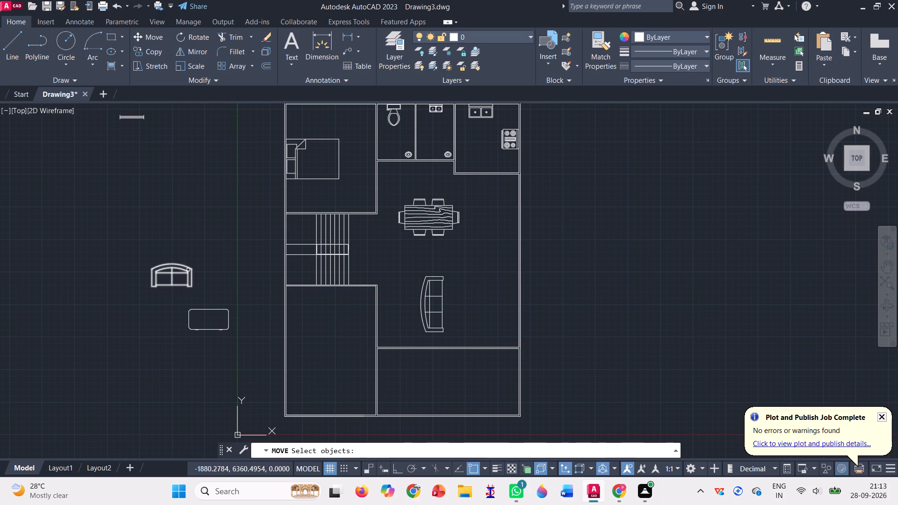
pyautogui.click(188, 270)
pyautogui.press('Return')
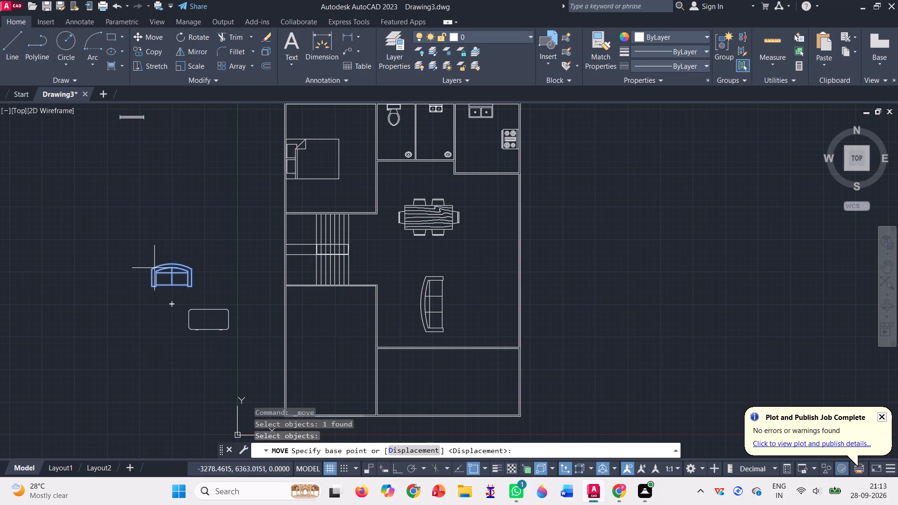
pyautogui.click(172, 262)
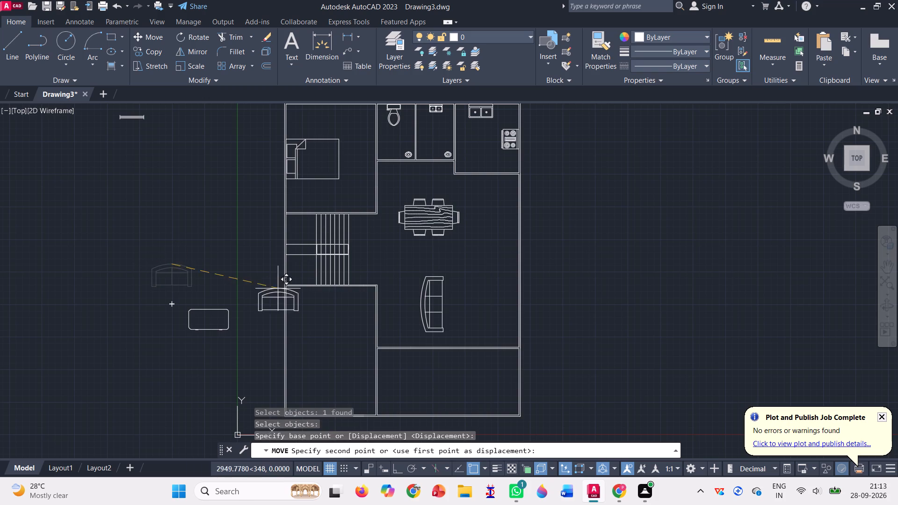
pyautogui.click(471, 254)
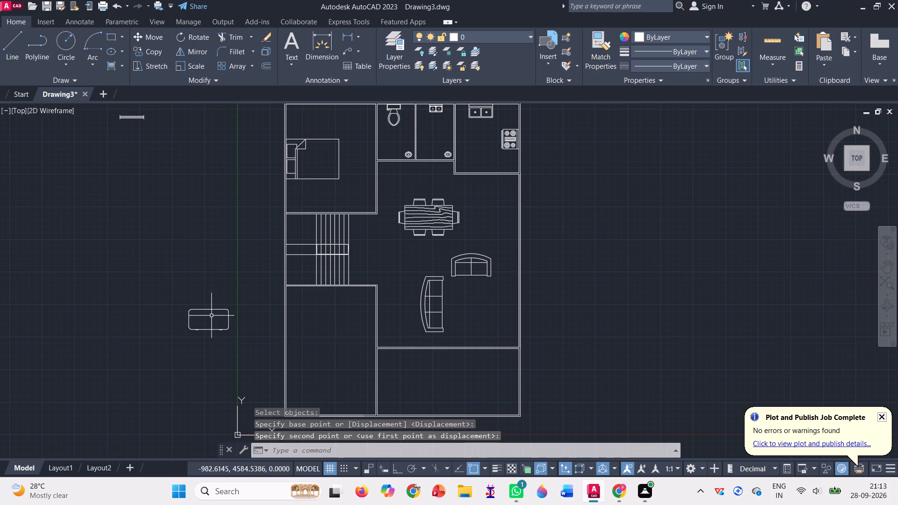
# Rotate the rectangular coffee table 90° about its upper-right corner with Ortho on.
pyautogui.click(188, 36)
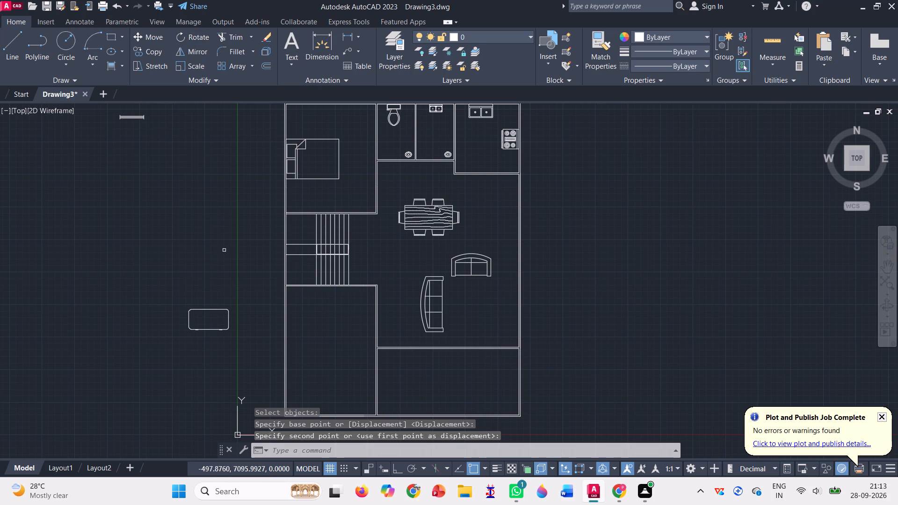
pyautogui.click(226, 312)
pyautogui.press('Return')
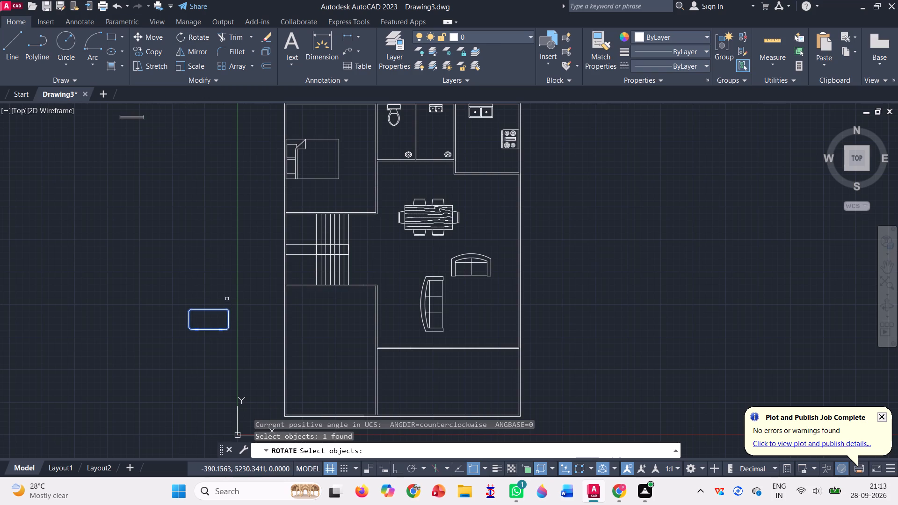
pyautogui.click(232, 309)
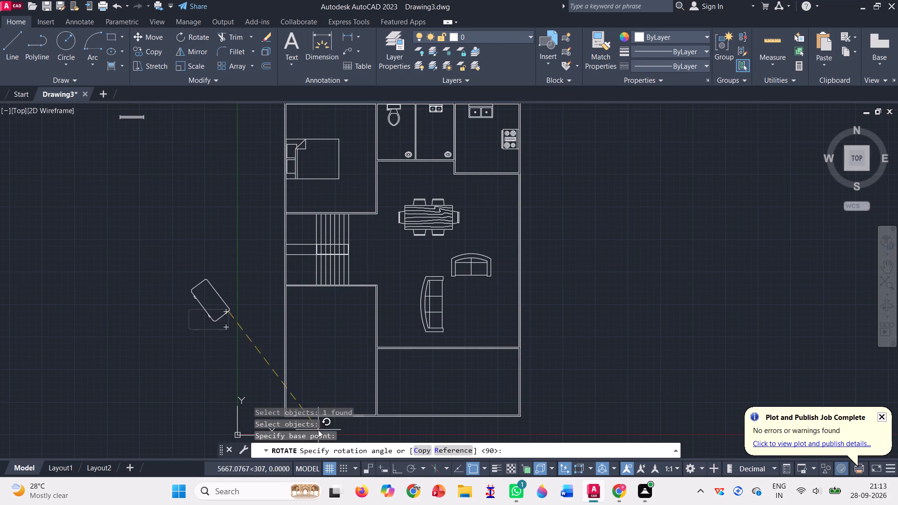
pyautogui.click(396, 469)
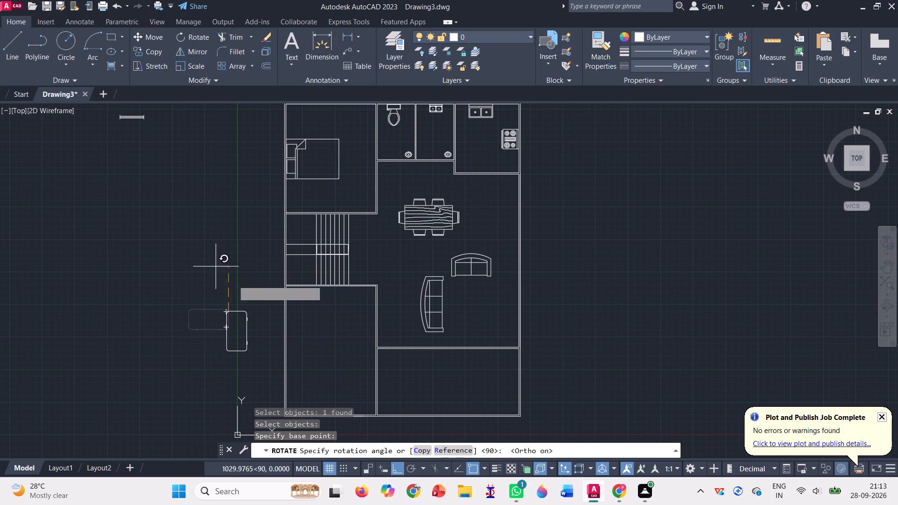
pyautogui.click(211, 259)
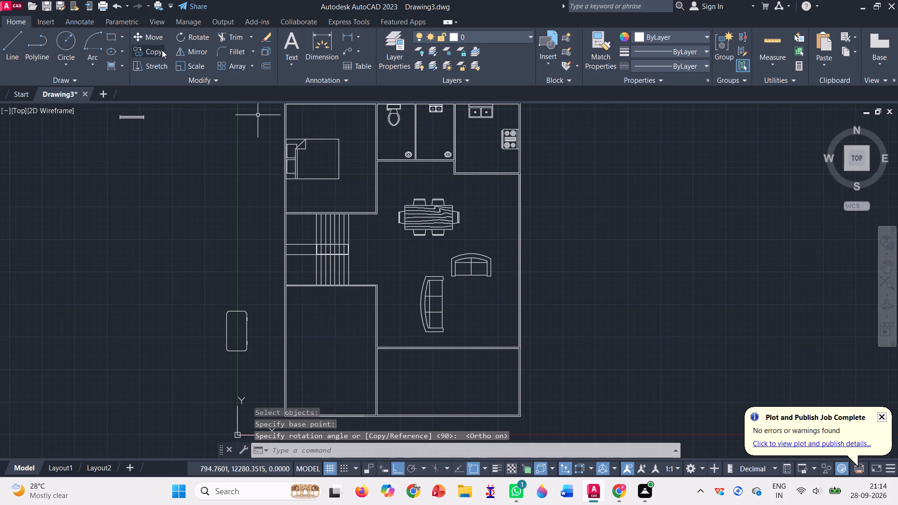
# Move the upright coffee table to the right of the three-seat sofa, below the two-seat sofa, with Ortho off.
pyautogui.click(160, 40)
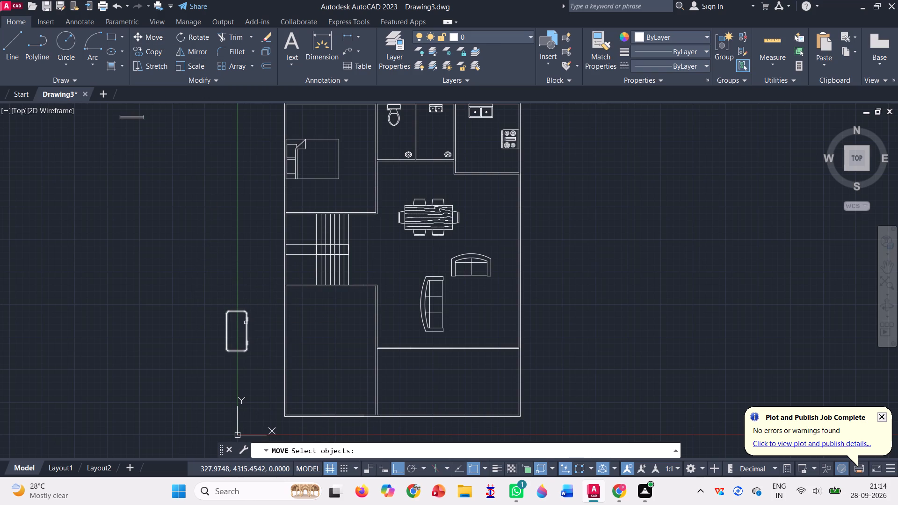
pyautogui.click(246, 323)
pyautogui.press('Return')
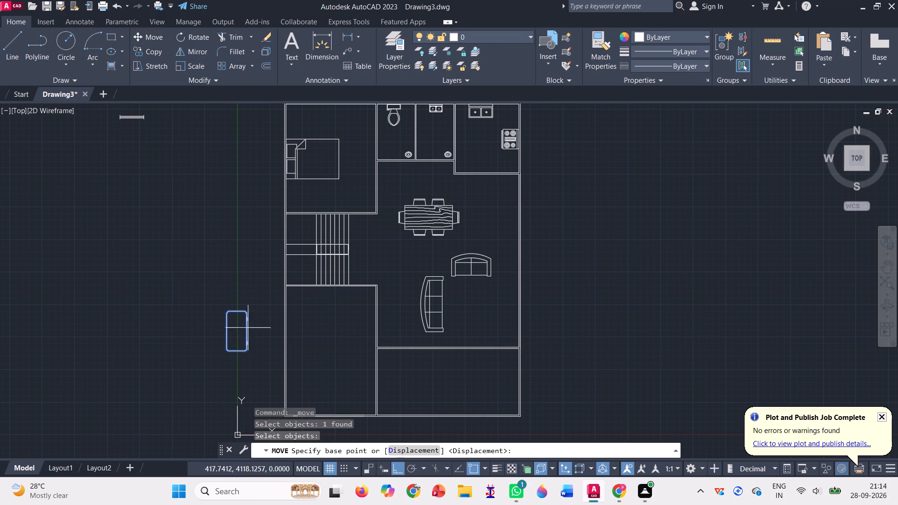
pyautogui.click(248, 329)
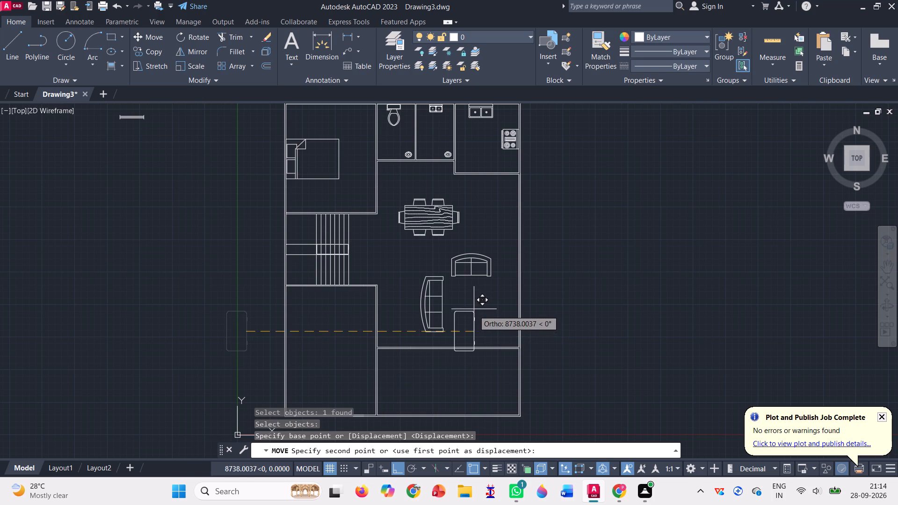
pyautogui.click(398, 468)
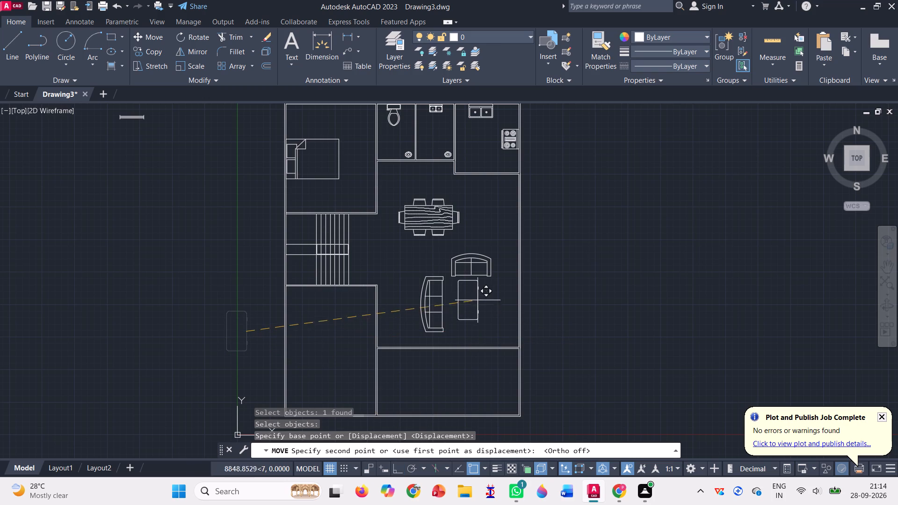
pyautogui.click(480, 304)
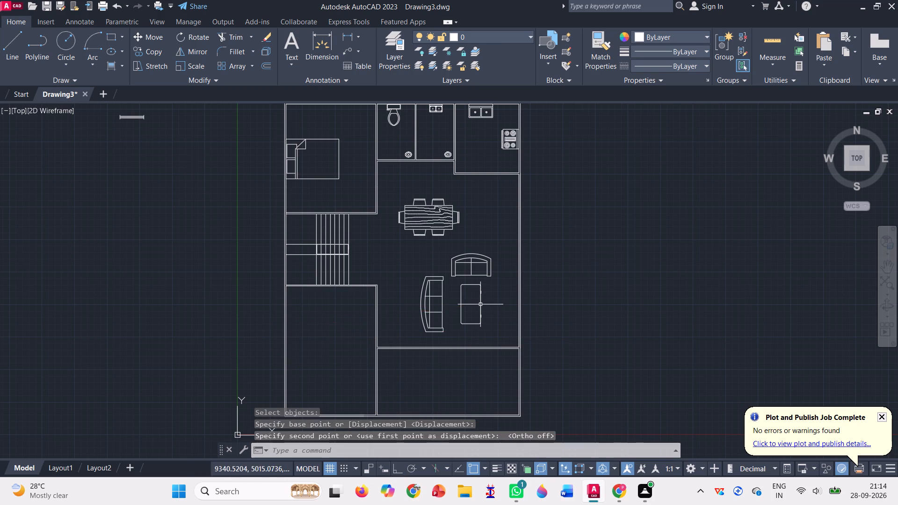
# Draw an Ortho line from the lower-right room's inner upper-right corner 1500 down, continuing horizontally to the room's left wall.
pyautogui.scroll(-1, 440, 315)
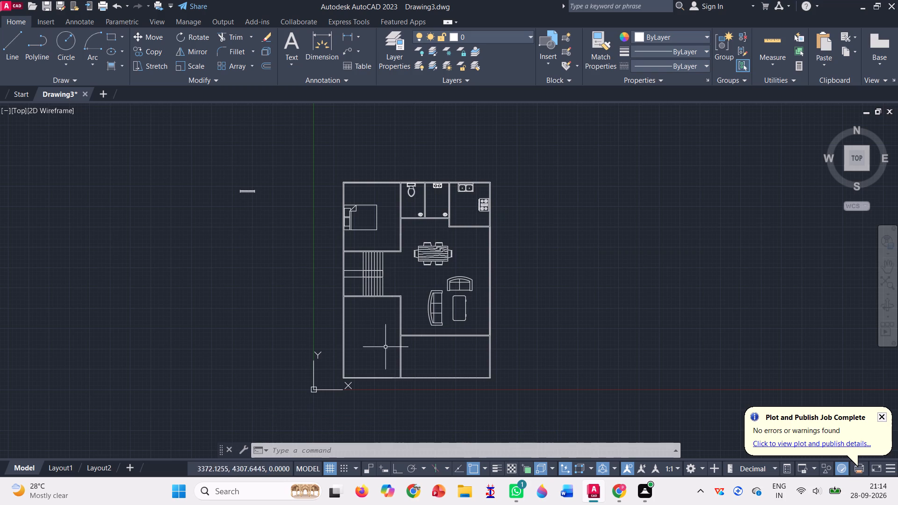
pyautogui.click(17, 61)
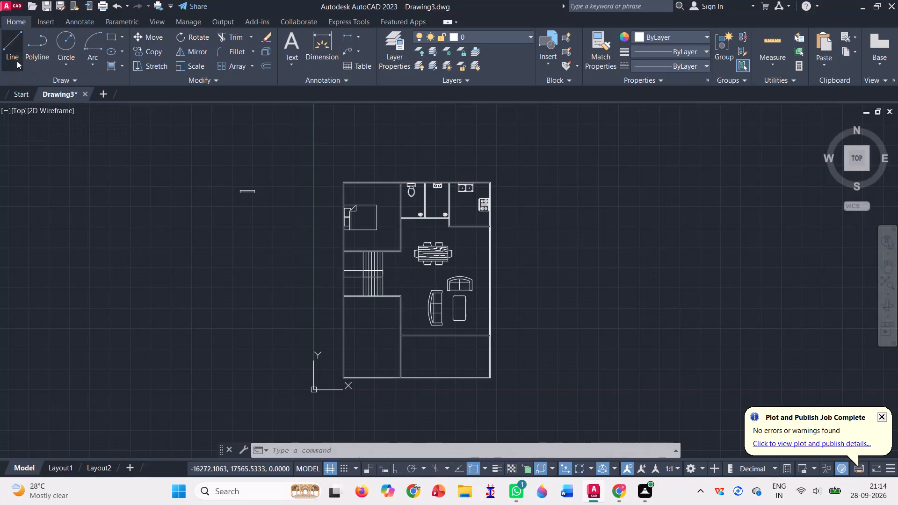
pyautogui.scroll(1, 387, 402)
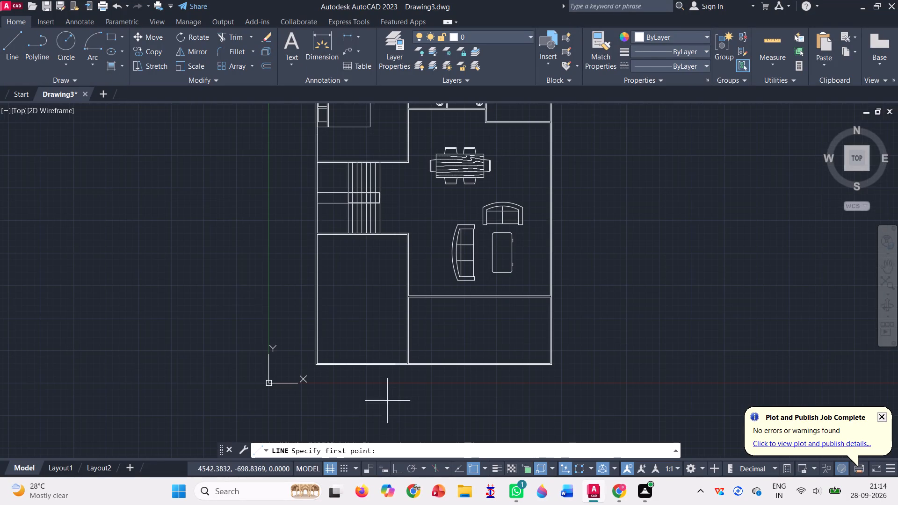
pyautogui.scroll(4, 545, 299)
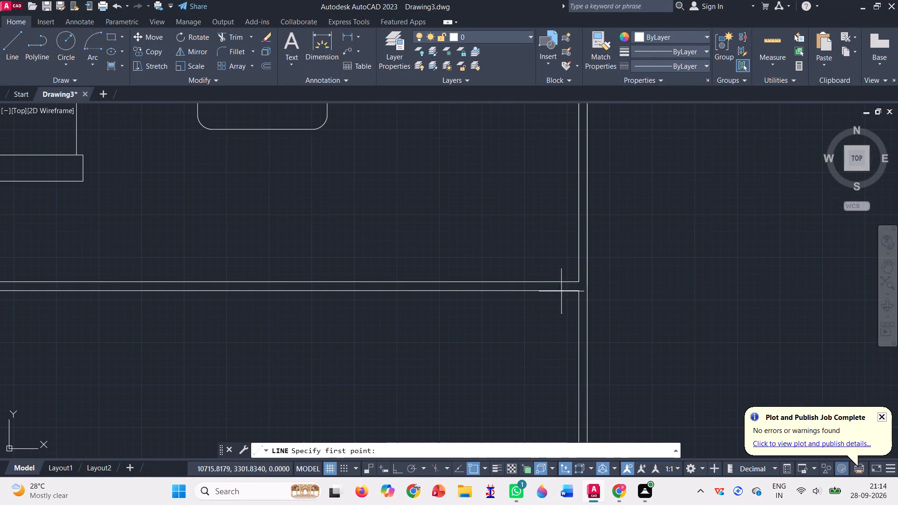
pyautogui.click(575, 292)
pyautogui.scroll(-5, 575, 293)
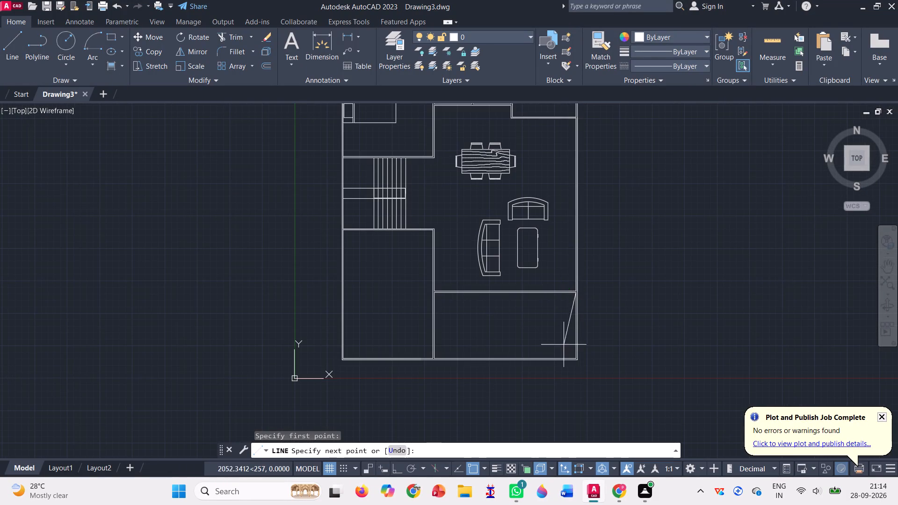
pyautogui.click(395, 469)
pyautogui.press('1')
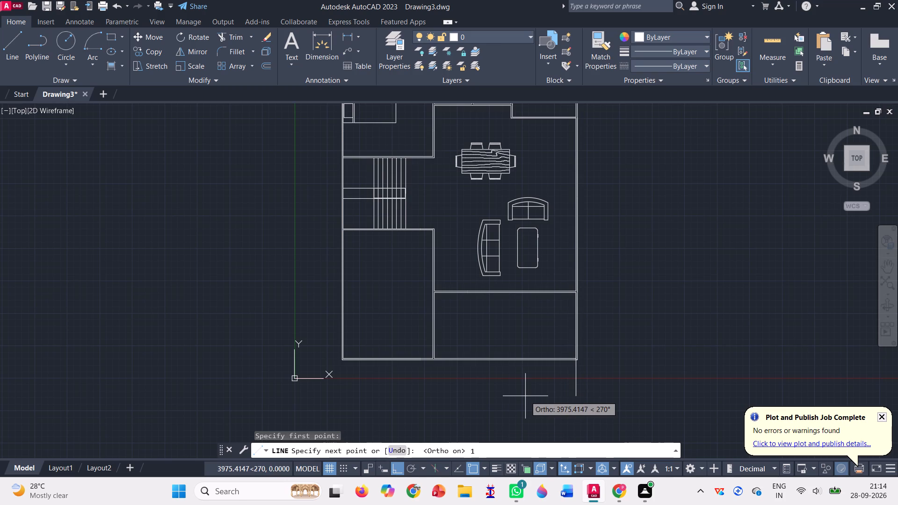
pyautogui.write('500')
pyautogui.press('Return')
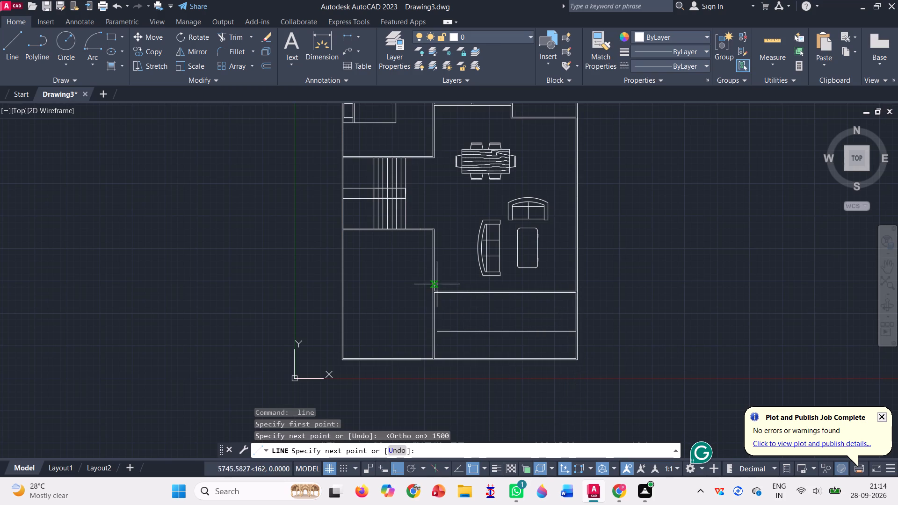
pyautogui.scroll(1, 433, 320)
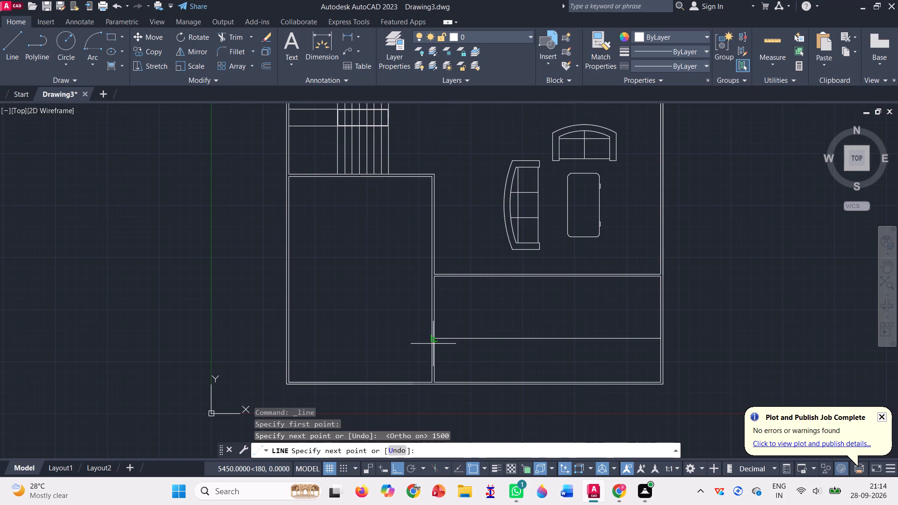
pyautogui.scroll(2, 435, 345)
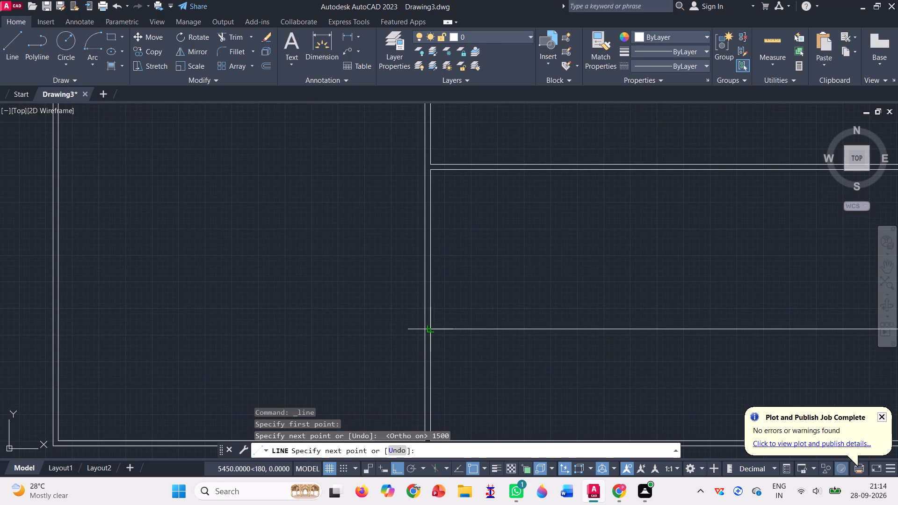
pyautogui.click(430, 329)
# Continue the line 1500 right along the horizontal line, up to the room's upper wall and straight down to its bottom wall.
pyautogui.scroll(-4, 614, 320)
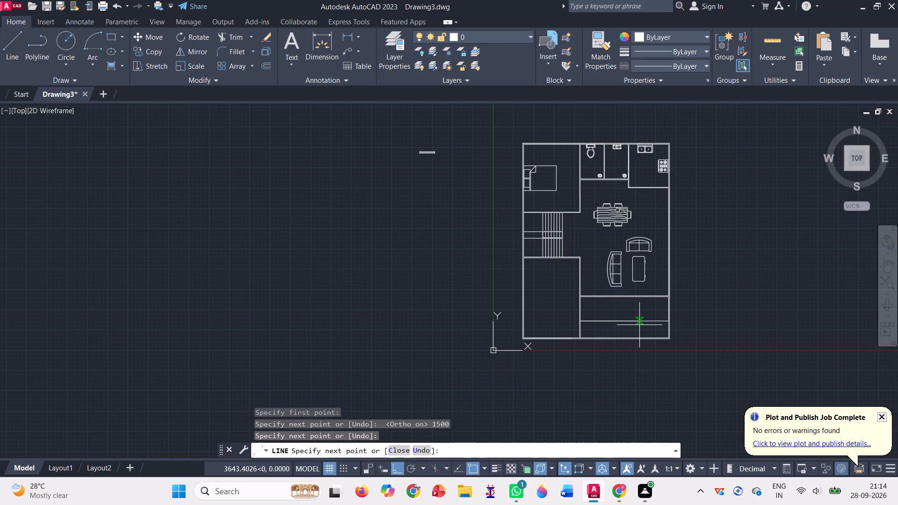
pyautogui.write('16')
pyautogui.press('BackSpace')
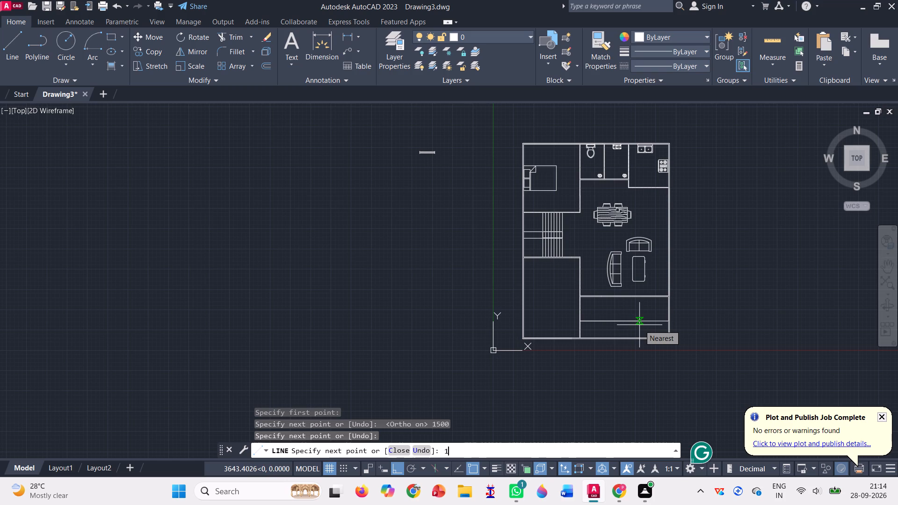
pyautogui.write('500')
pyautogui.press('Return')
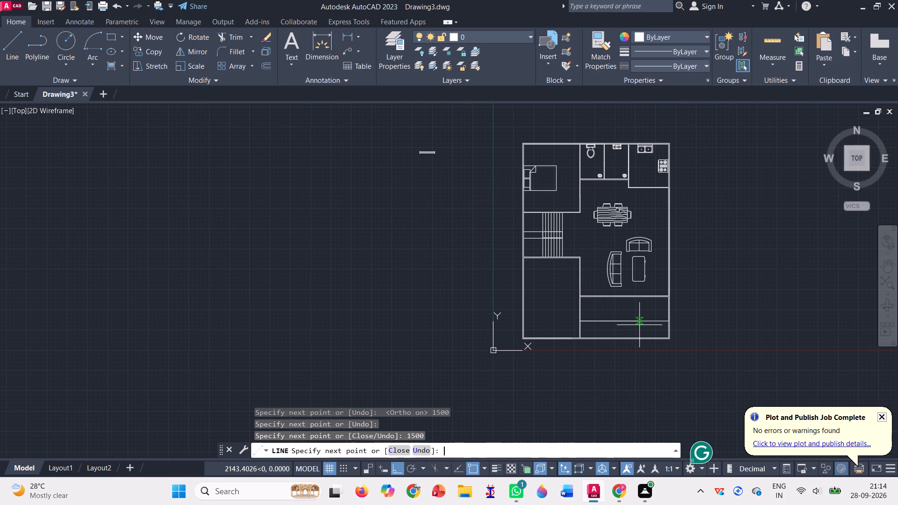
pyautogui.scroll(3, 645, 304)
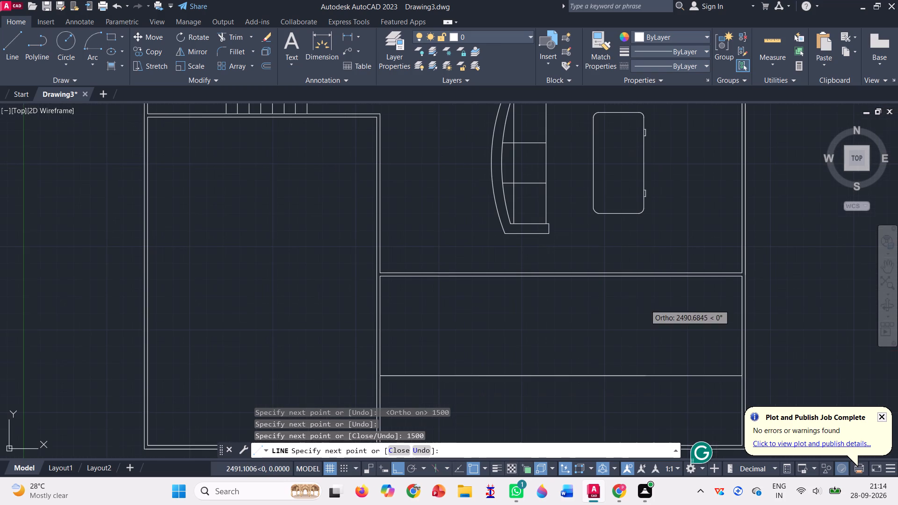
pyautogui.click(479, 277)
pyautogui.scroll(-4, 480, 277)
pyautogui.scroll(2, 482, 305)
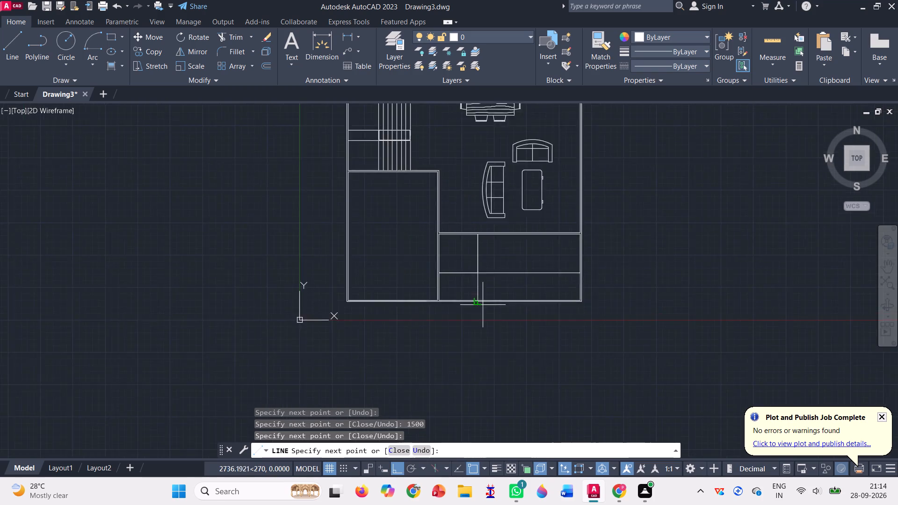
pyautogui.scroll(5, 483, 305)
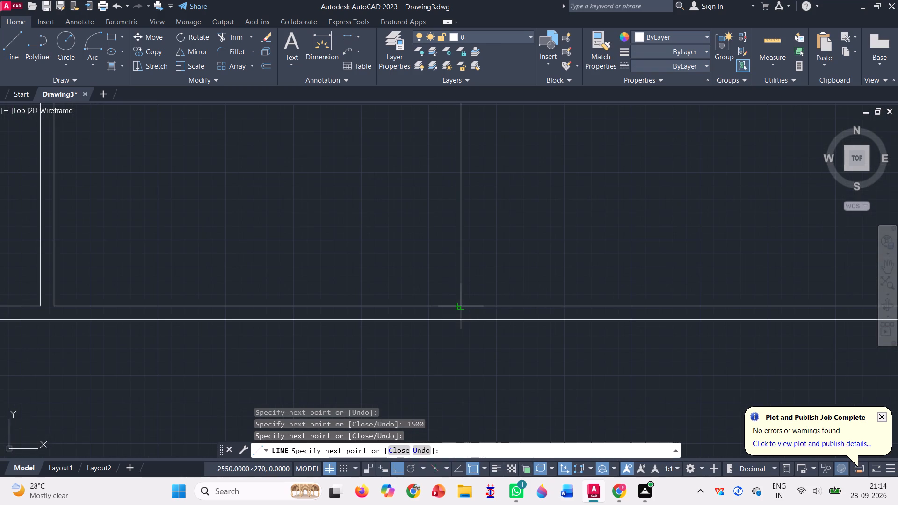
pyautogui.click(463, 304)
pyautogui.press('Return')
# Trim the horizontal line's segment between the room's left wall and the new vertical line.
pyautogui.scroll(-1, 459, 289)
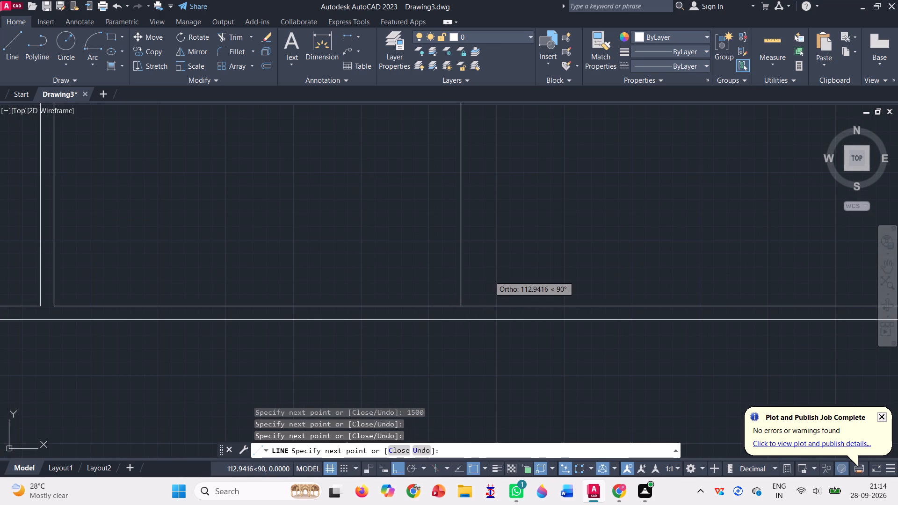
pyautogui.scroll(-1, 458, 292)
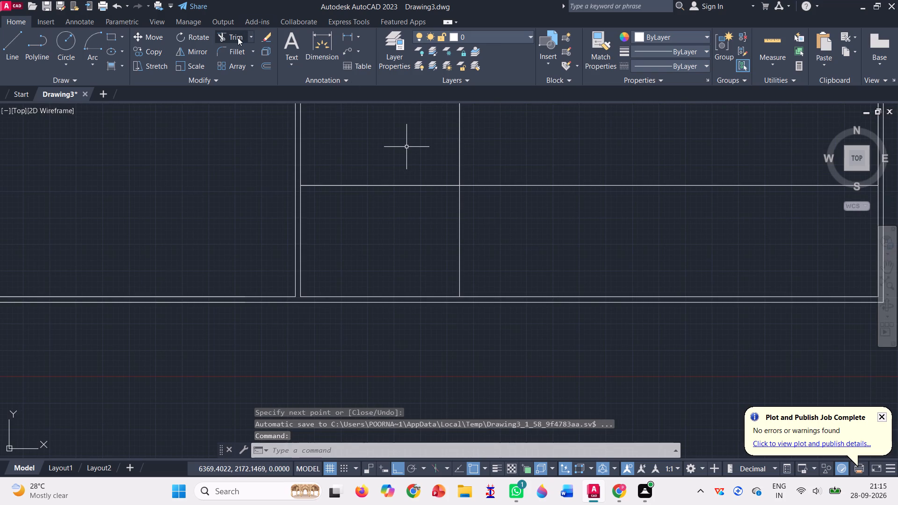
pyautogui.click(238, 37)
pyautogui.click(358, 157)
pyautogui.moveTo(358, 157); pyautogui.dragTo(356, 214)
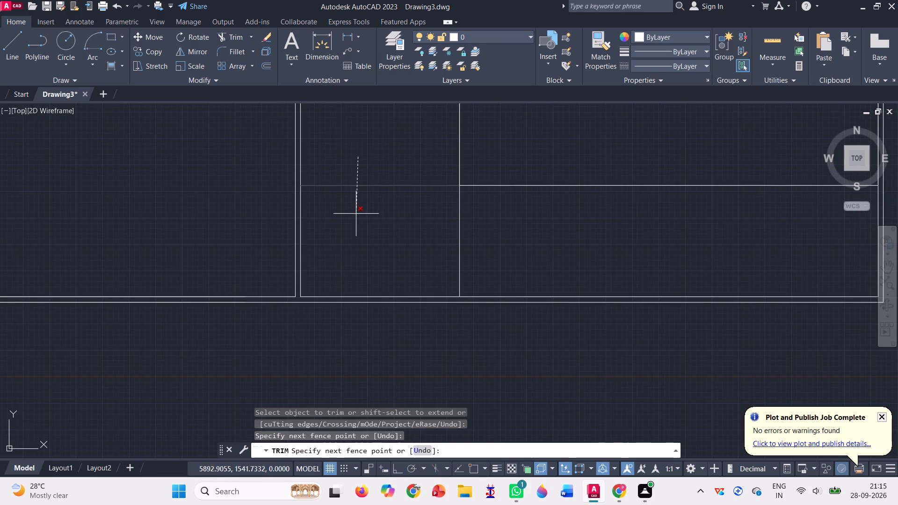
pyautogui.click(356, 214)
pyautogui.scroll(-3, 357, 219)
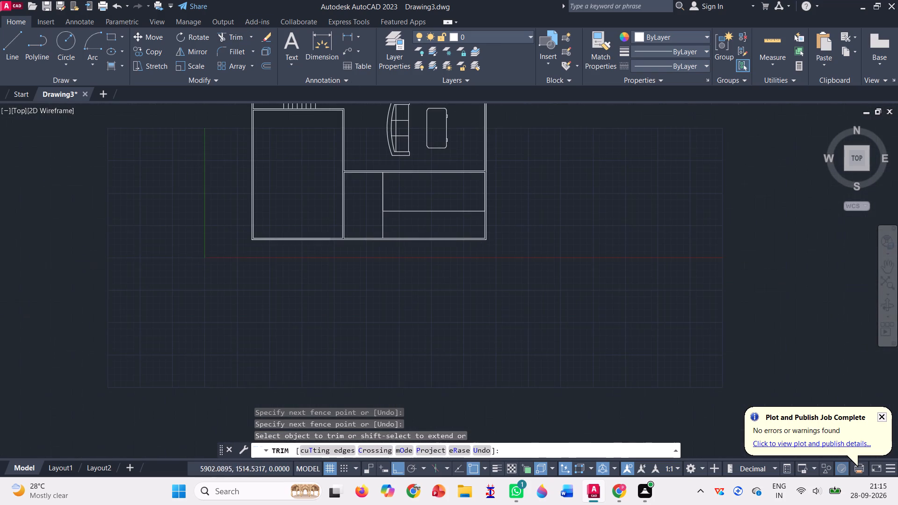
pyautogui.scroll(2, 374, 159)
pyautogui.press('Escape')
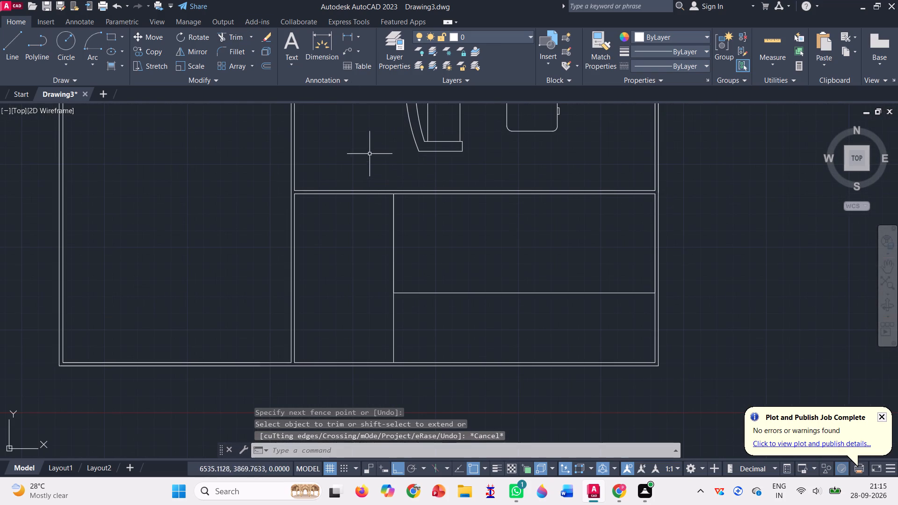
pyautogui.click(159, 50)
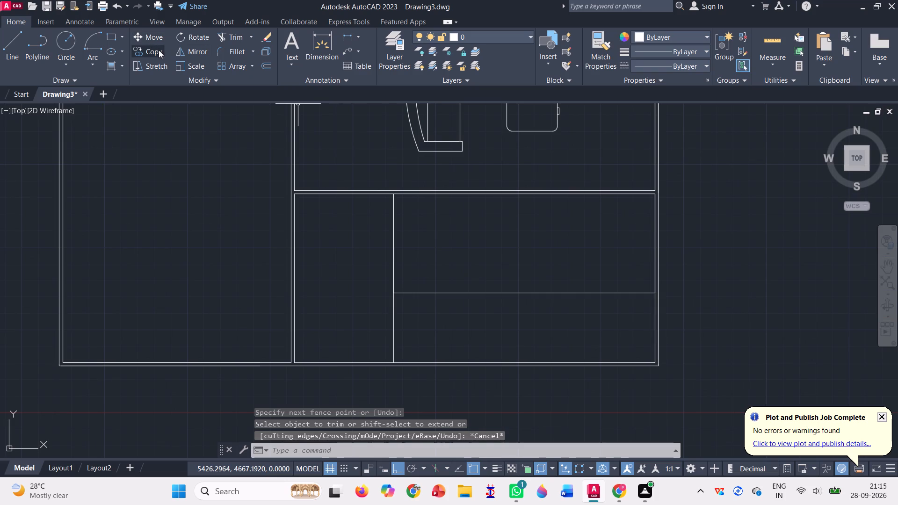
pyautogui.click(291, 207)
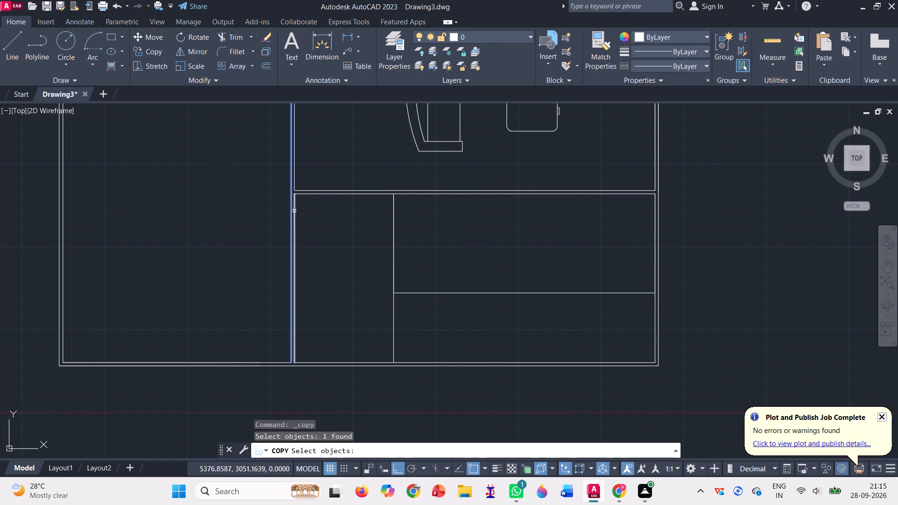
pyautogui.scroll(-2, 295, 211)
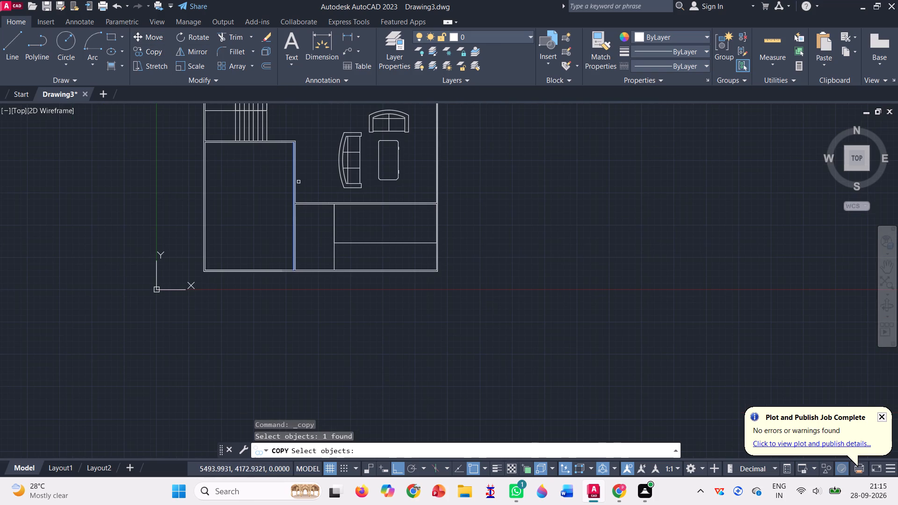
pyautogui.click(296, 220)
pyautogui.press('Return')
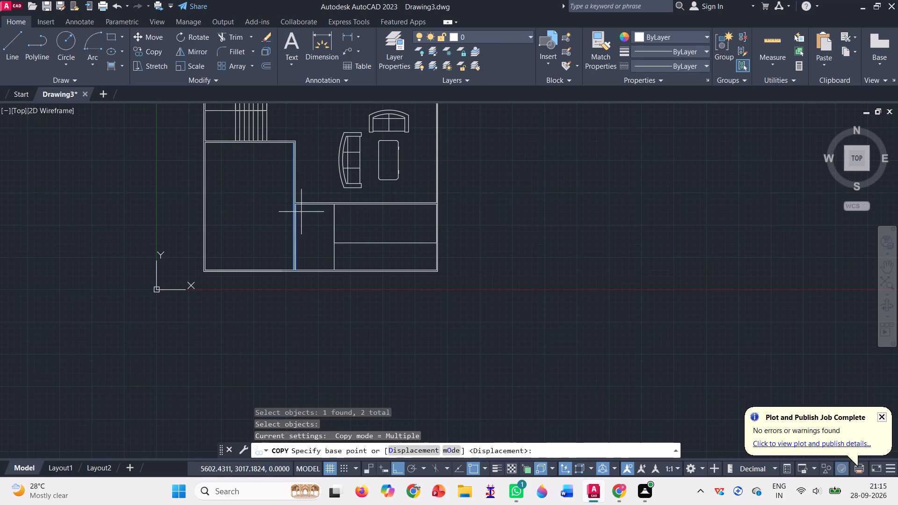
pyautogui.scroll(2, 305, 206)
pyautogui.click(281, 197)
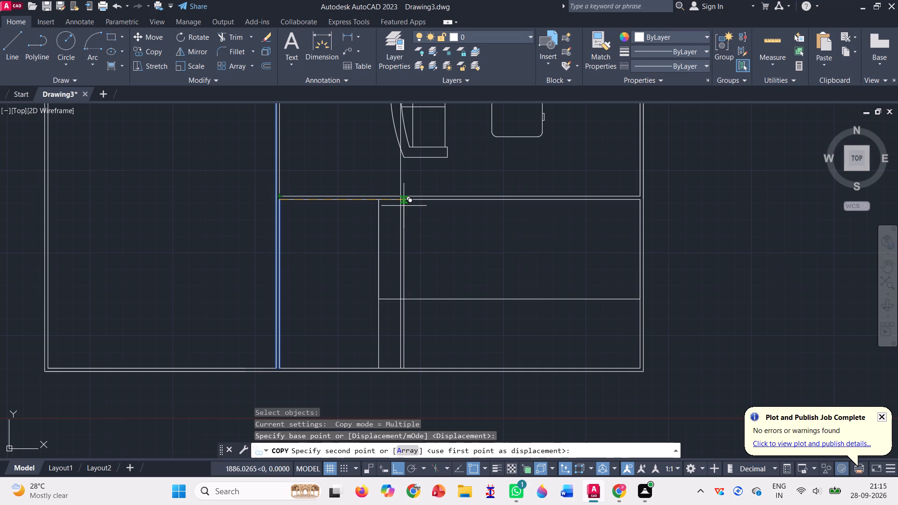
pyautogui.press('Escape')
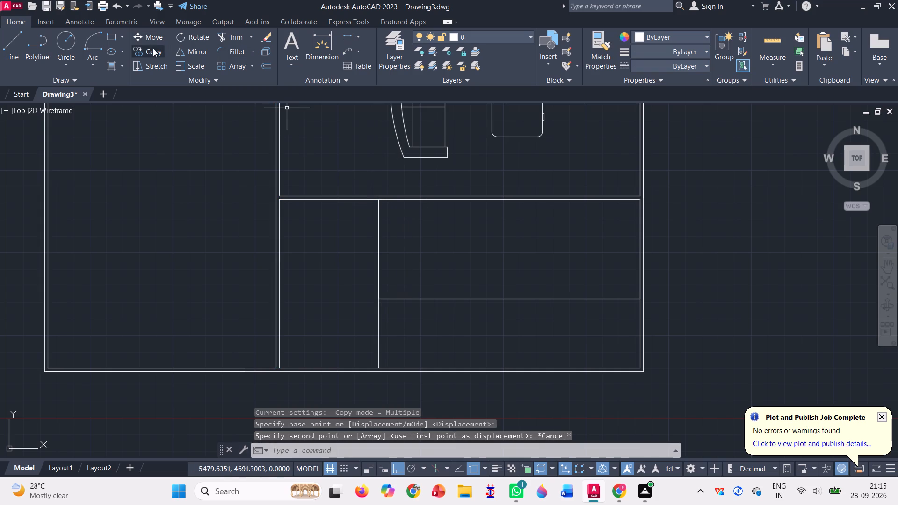
# Copy the double wall lines on the lower-right room's left side, from their upper end to the vertical divider's top end.
pyautogui.click(153, 53)
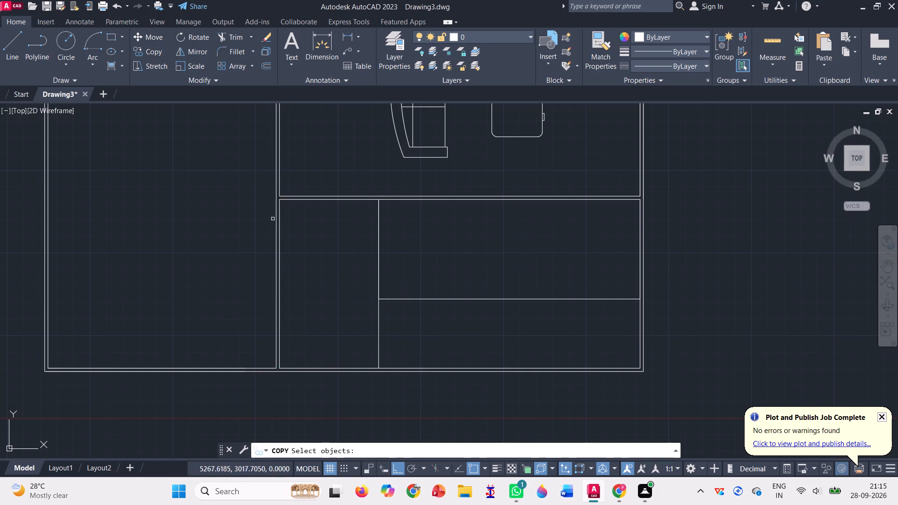
pyautogui.click(275, 224)
pyautogui.click(279, 226)
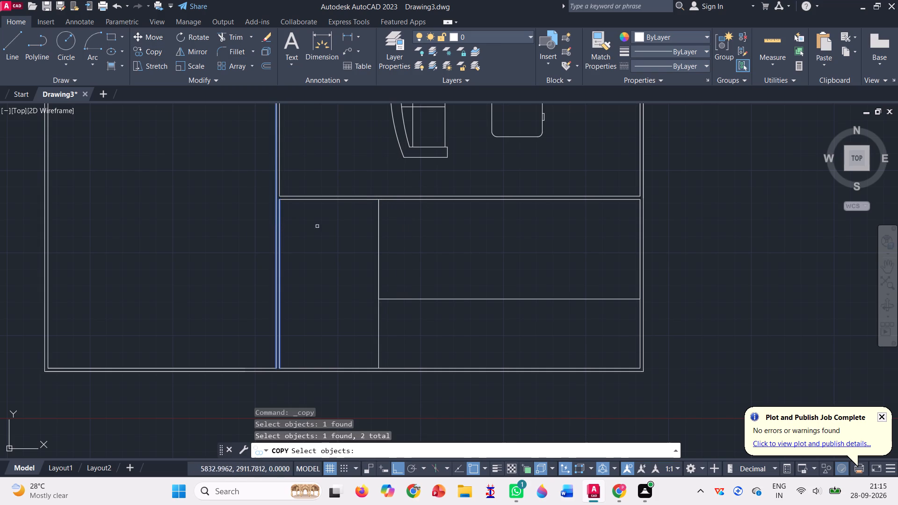
pyautogui.press('Return')
pyautogui.scroll(-2, 292, 211)
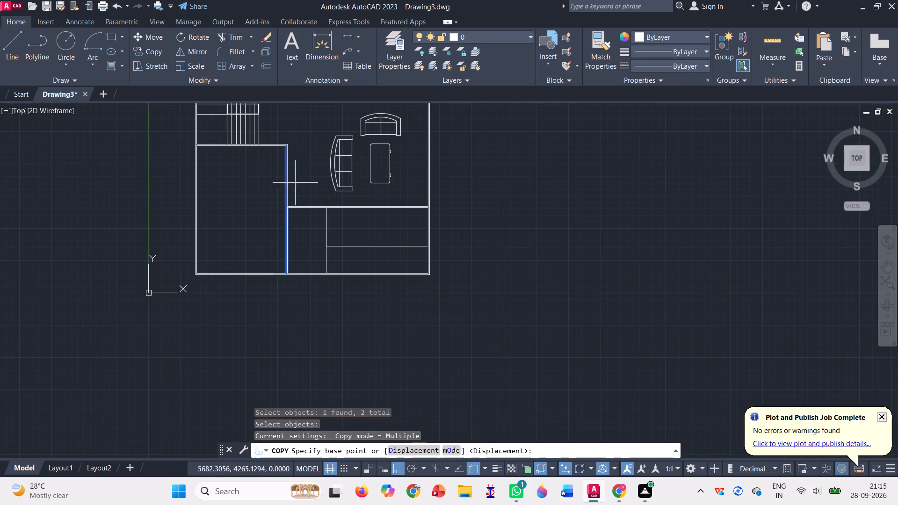
pyautogui.scroll(4, 290, 147)
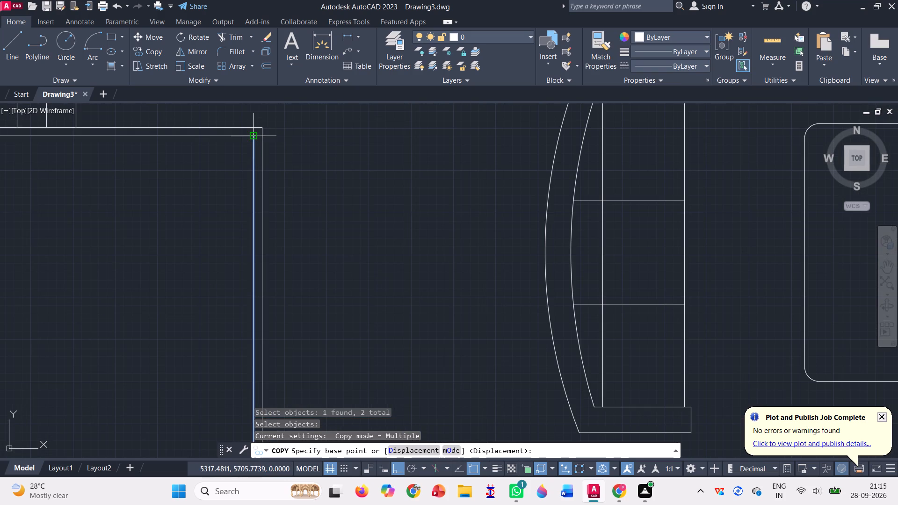
pyautogui.click(248, 137)
pyautogui.scroll(-4, 286, 206)
pyautogui.scroll(1, 315, 238)
pyautogui.scroll(-1, 319, 245)
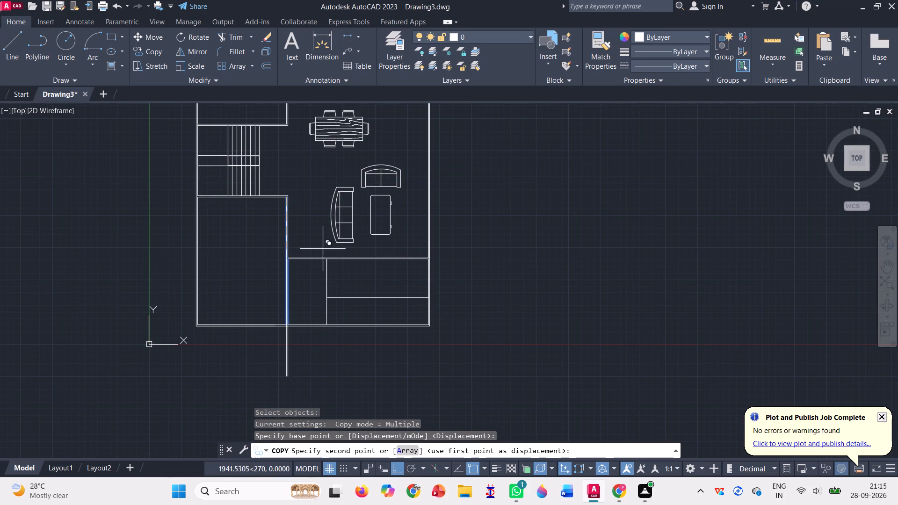
pyautogui.scroll(5, 328, 260)
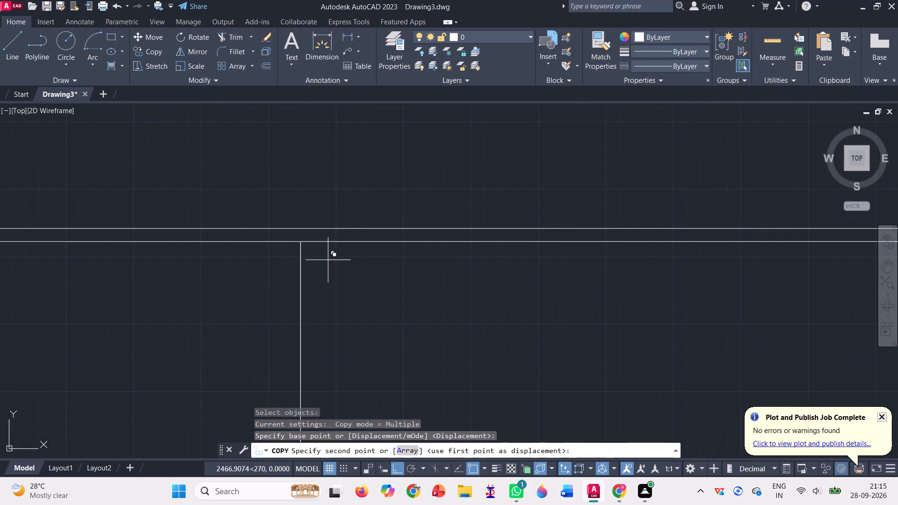
pyautogui.click(301, 244)
pyautogui.scroll(-1, 301, 244)
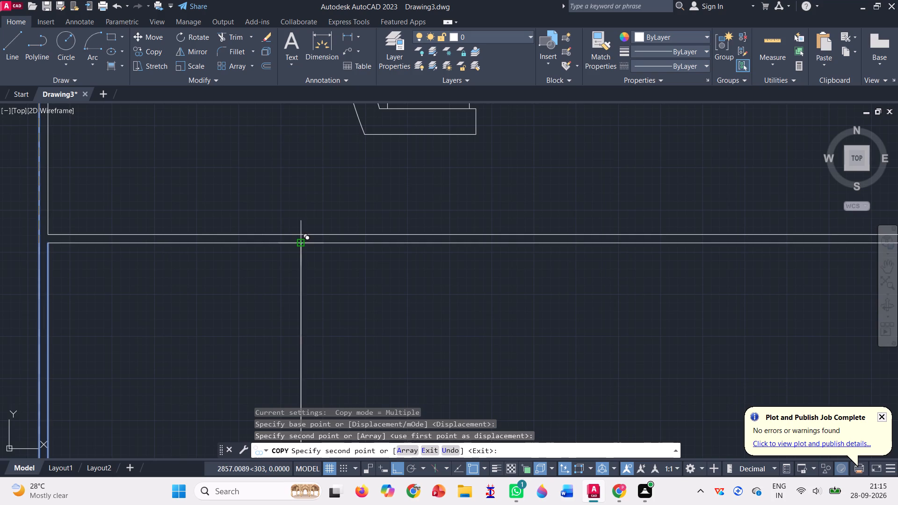
pyautogui.scroll(-4, 301, 244)
pyautogui.scroll(1, 301, 244)
pyautogui.scroll(-1, 301, 244)
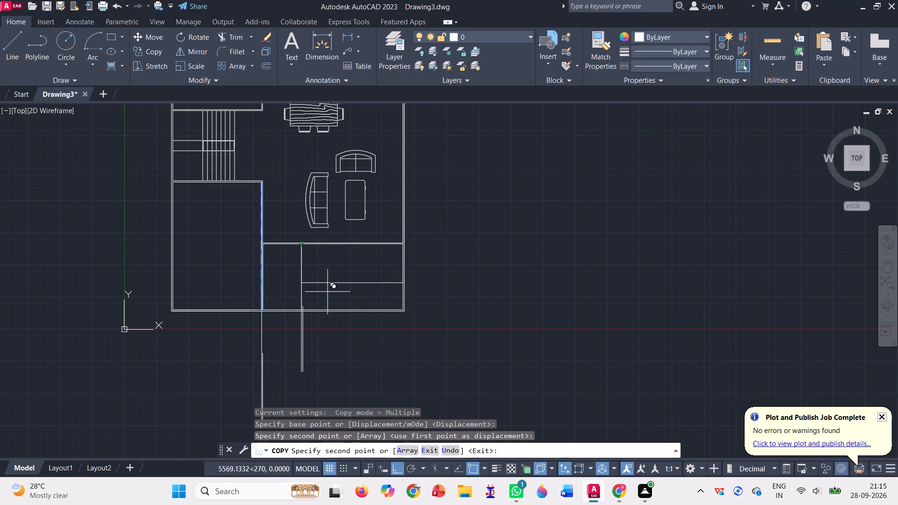
pyautogui.press('Escape')
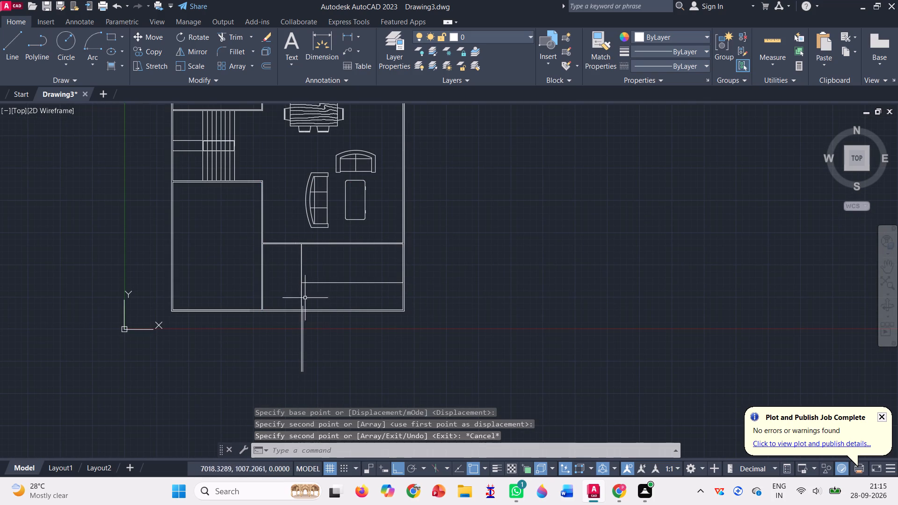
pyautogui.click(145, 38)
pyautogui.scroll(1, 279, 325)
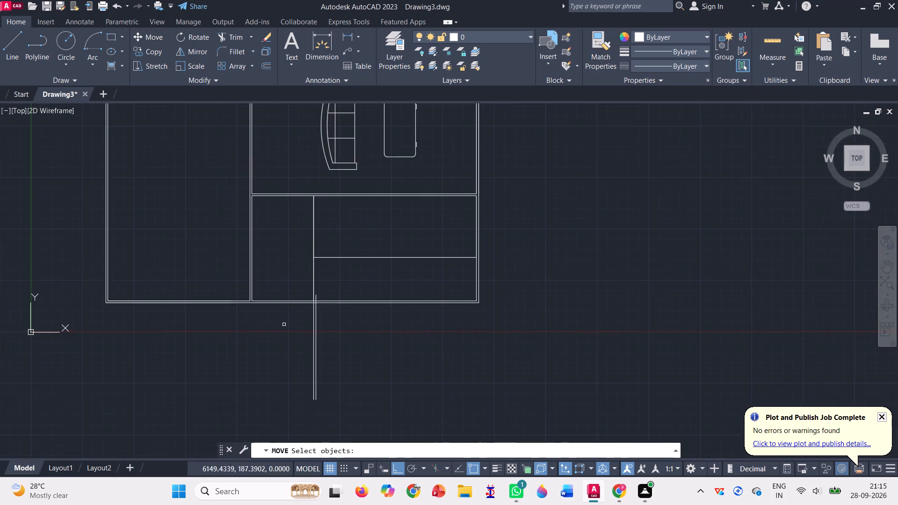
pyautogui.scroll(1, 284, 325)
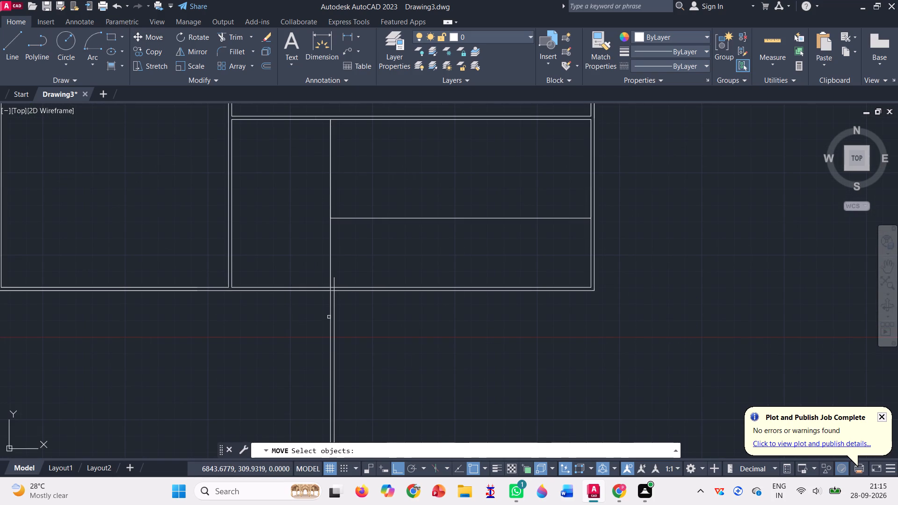
# Draw a vertical line along the copied right wall line, from the room's bottom inner wall line up to its upper wall.
pyautogui.click(18, 46)
pyautogui.scroll(1, 323, 256)
pyautogui.scroll(1, 353, 290)
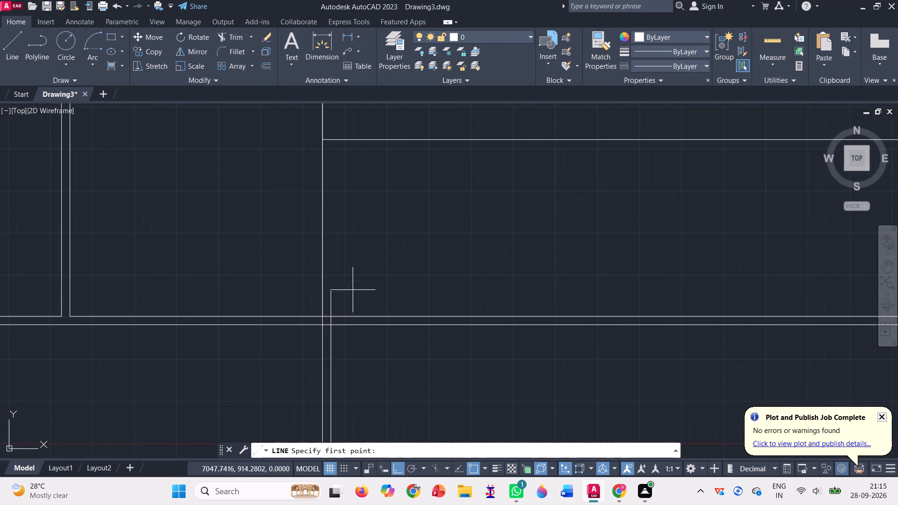
pyautogui.click(331, 315)
pyautogui.scroll(-3, 330, 315)
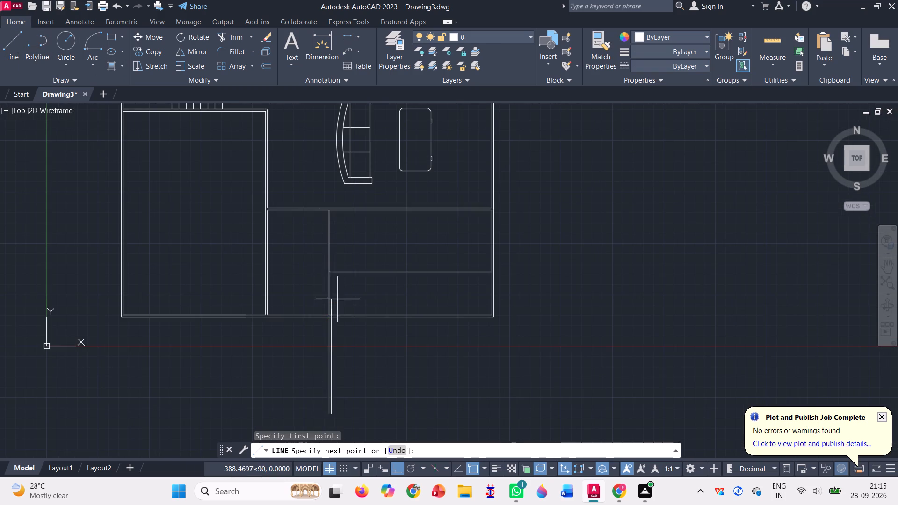
pyautogui.scroll(3, 334, 220)
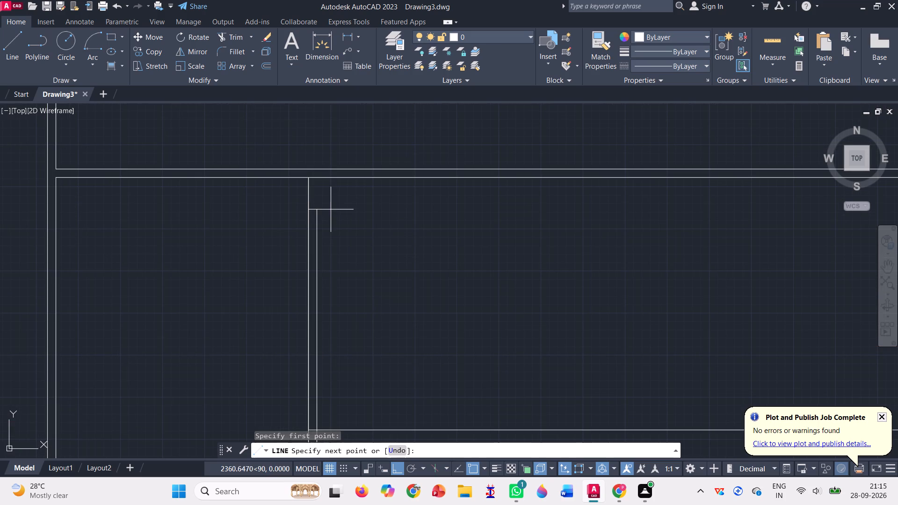
pyautogui.click(315, 180)
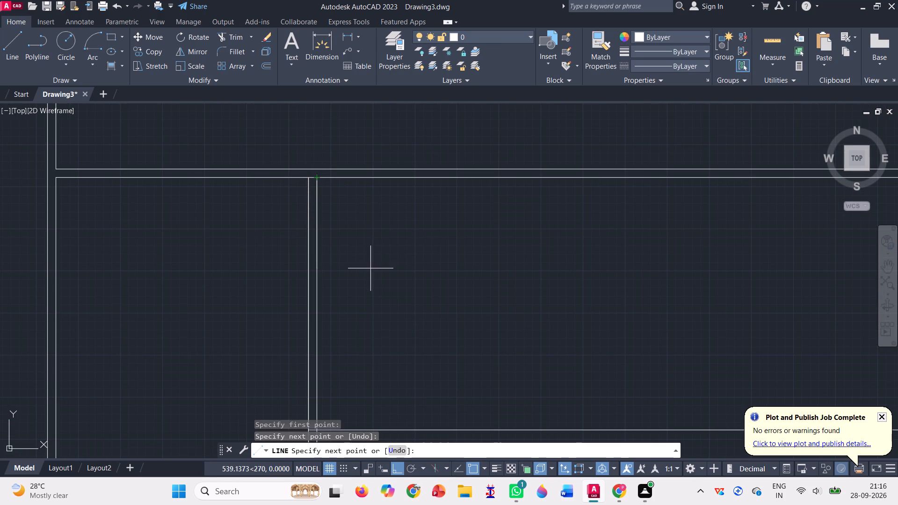
pyautogui.press('Return')
# Erase the two copied vertical lines that extend below the floor plan.
pyautogui.scroll(-3, 359, 255)
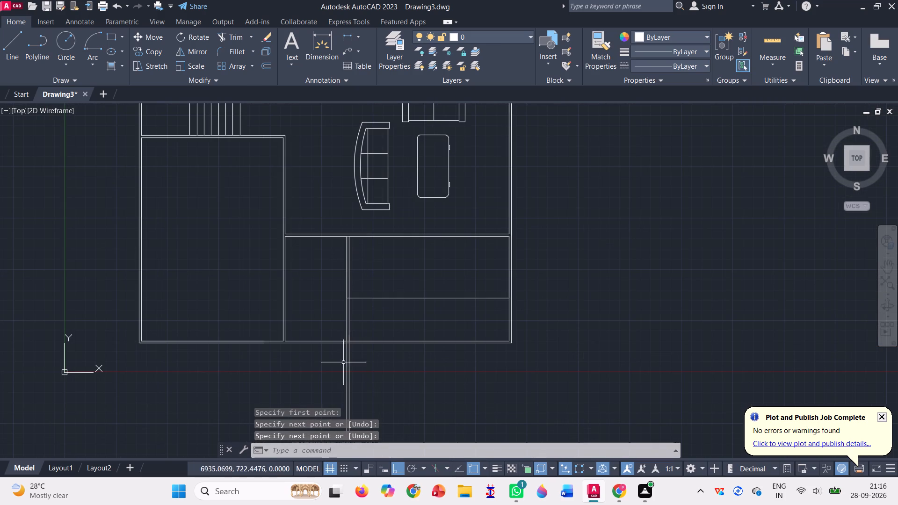
pyautogui.scroll(2, 331, 406)
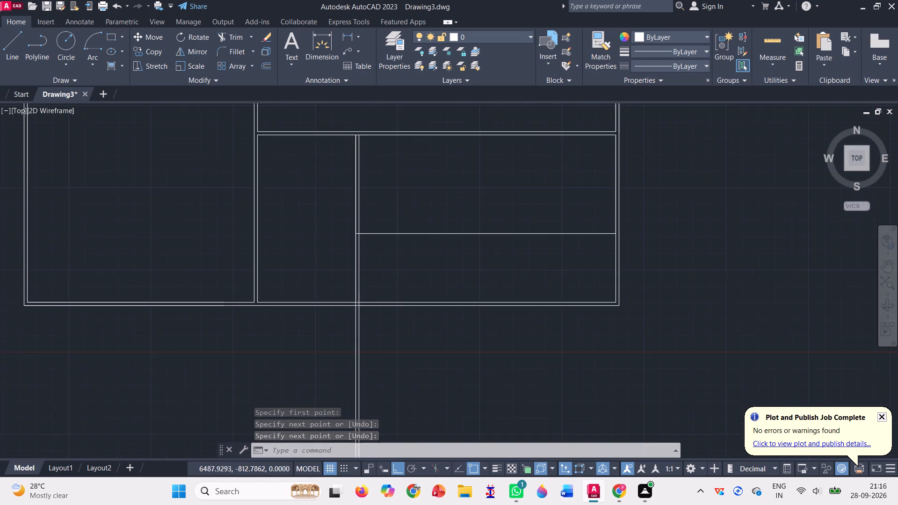
pyautogui.scroll(1, 331, 406)
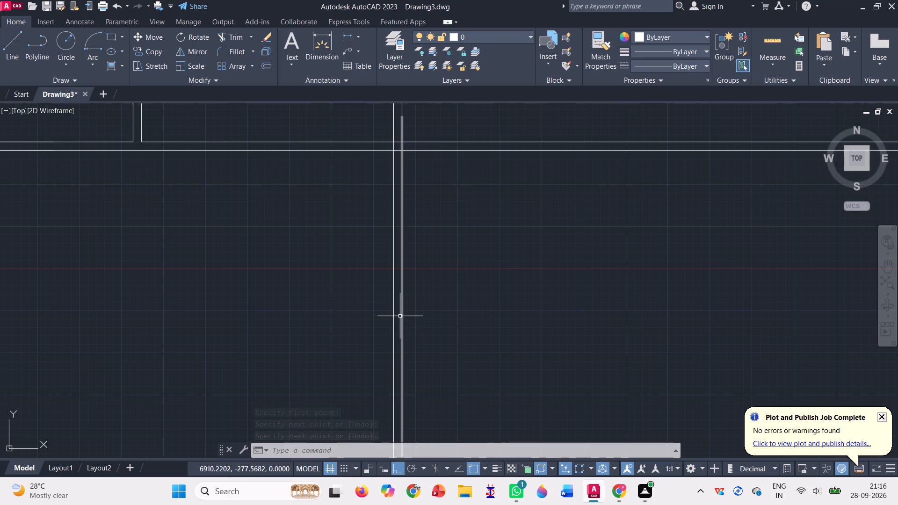
pyautogui.click(399, 317)
pyautogui.click(391, 319)
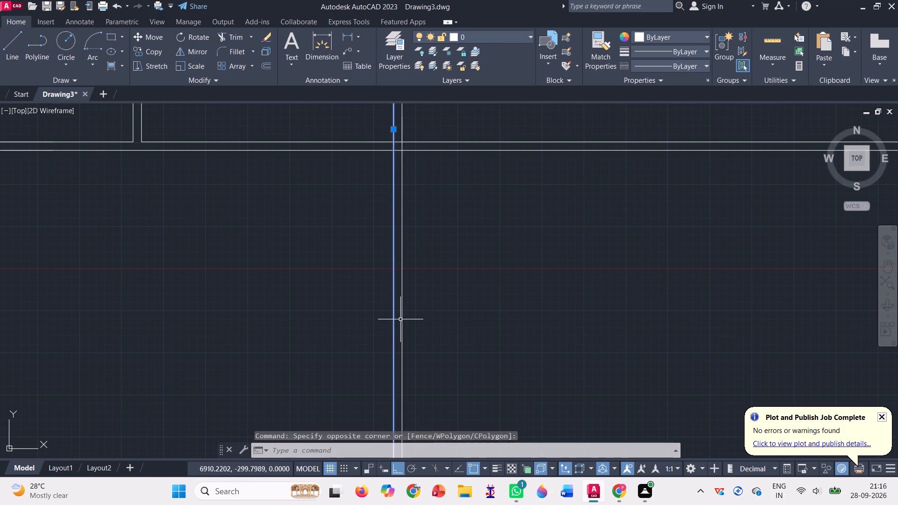
pyautogui.click(401, 319)
pyautogui.press('Delete')
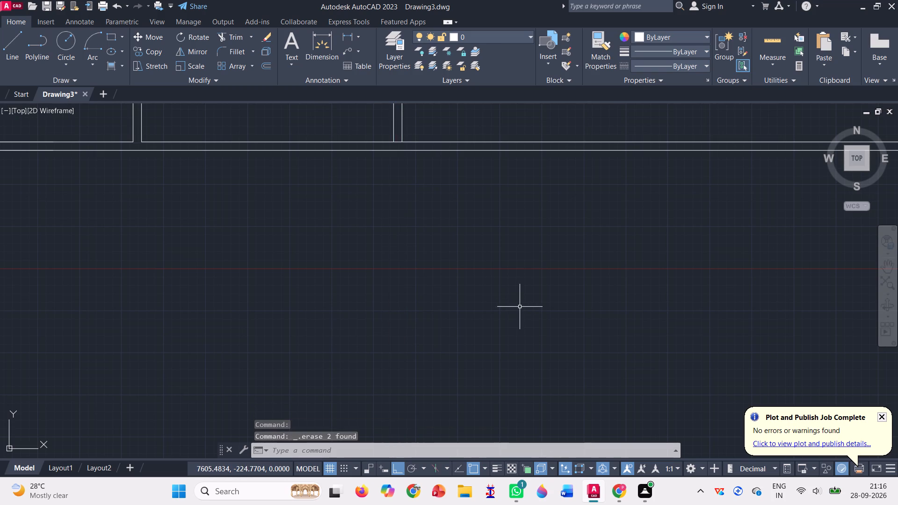
# Copy the lower-right room's upper double wall lines down to the right end of the horizontal divider line.
pyautogui.scroll(-3, 444, 290)
pyautogui.scroll(2, 495, 209)
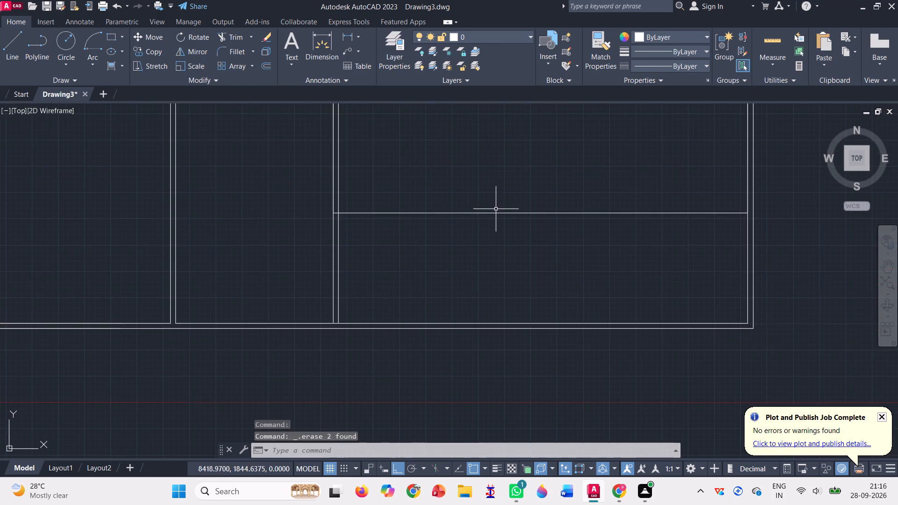
pyautogui.scroll(-2, 495, 209)
pyautogui.click(147, 51)
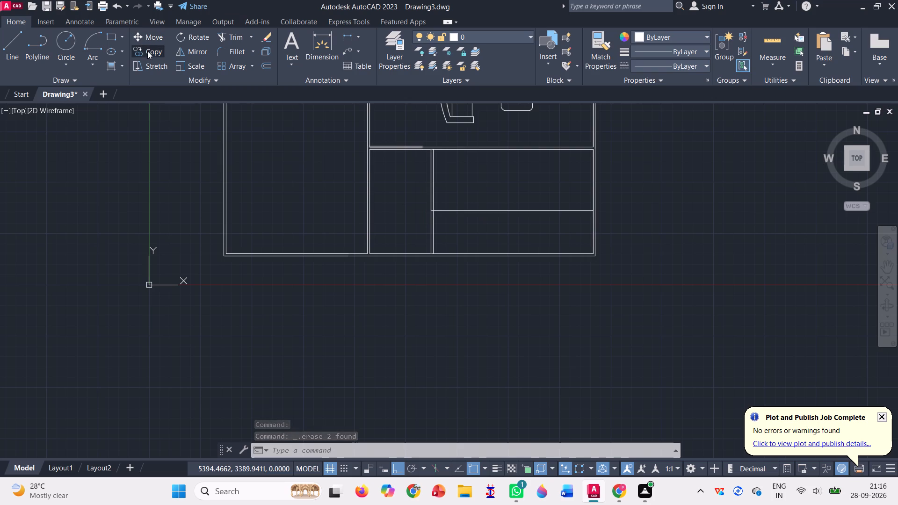
pyautogui.scroll(3, 470, 149)
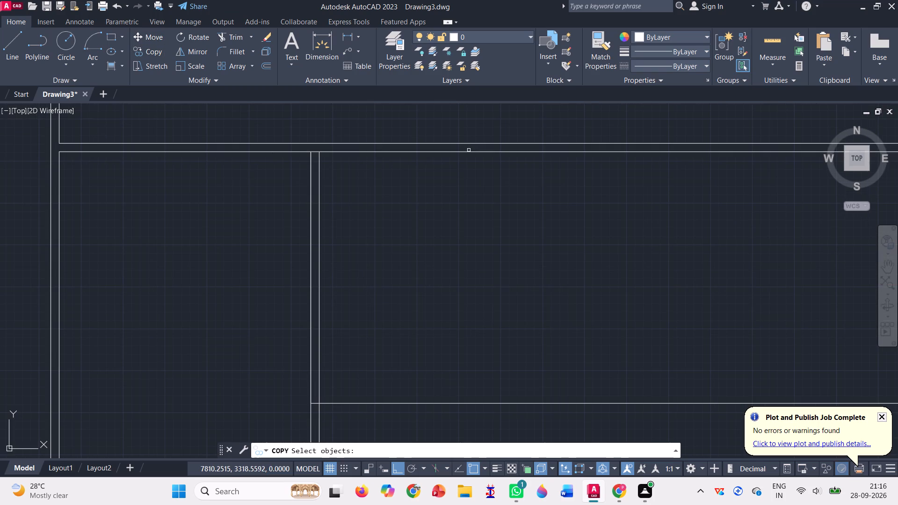
pyautogui.click(471, 151)
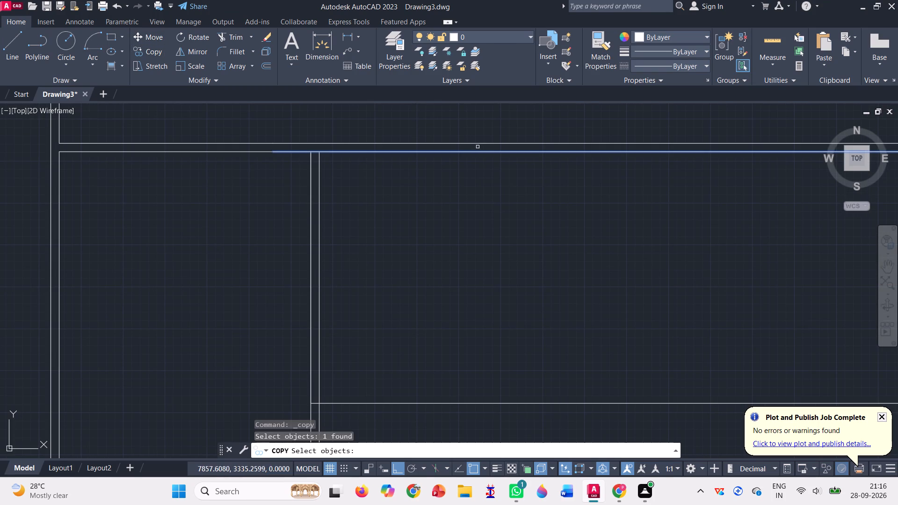
pyautogui.click(479, 144)
pyautogui.press('Return')
pyautogui.scroll(-2, 486, 218)
pyautogui.scroll(2, 666, 190)
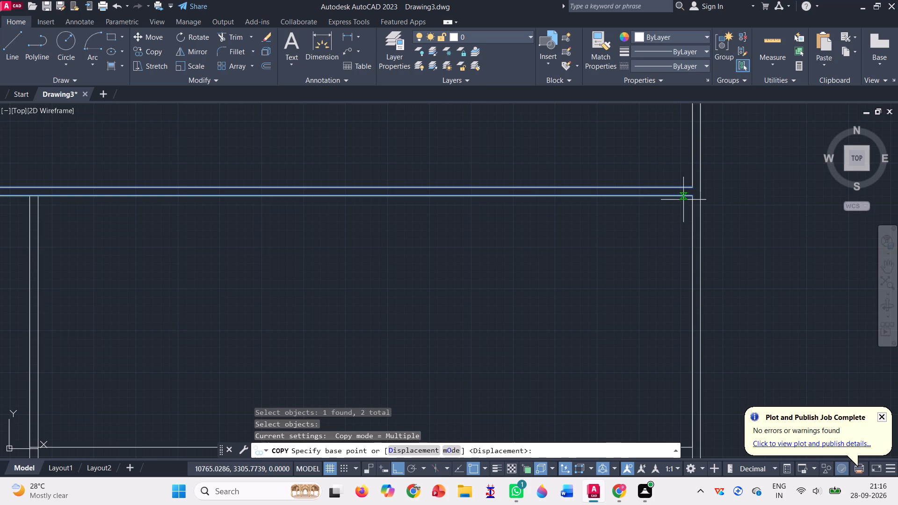
pyautogui.click(693, 188)
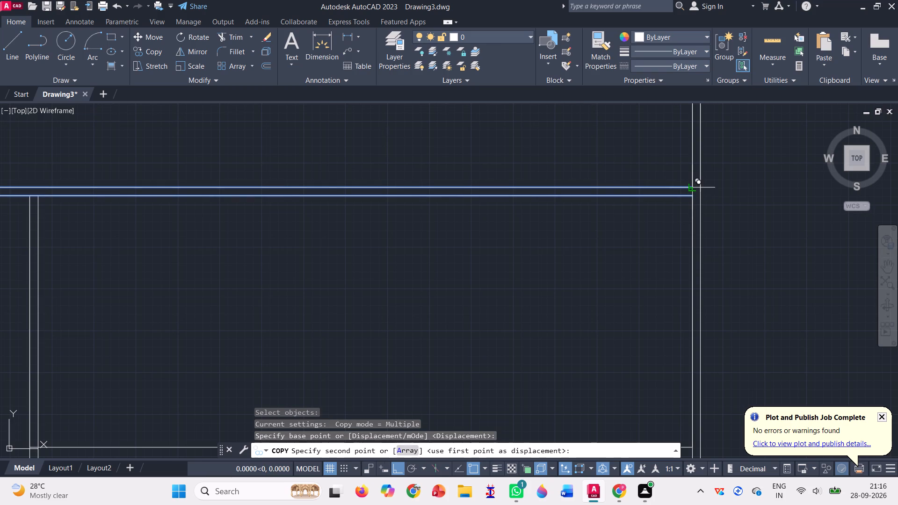
pyautogui.scroll(-3, 679, 200)
pyautogui.scroll(2, 679, 270)
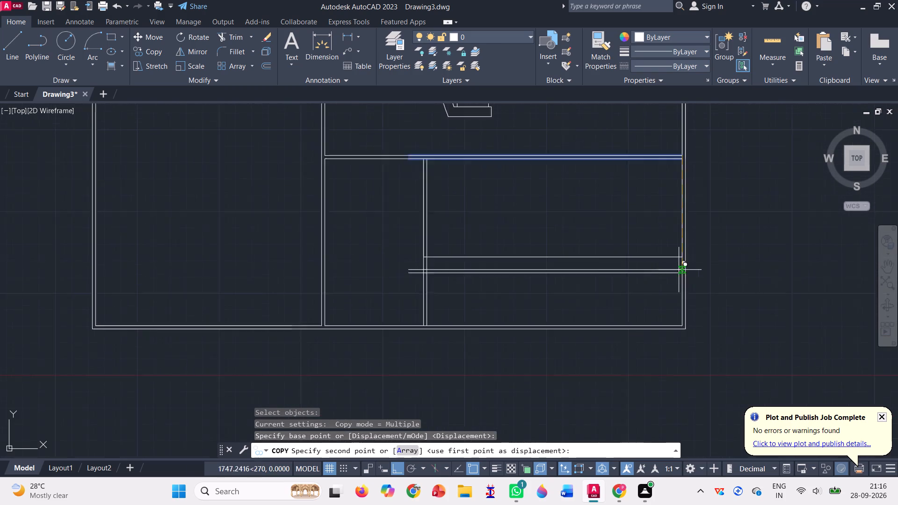
pyautogui.scroll(3, 685, 260)
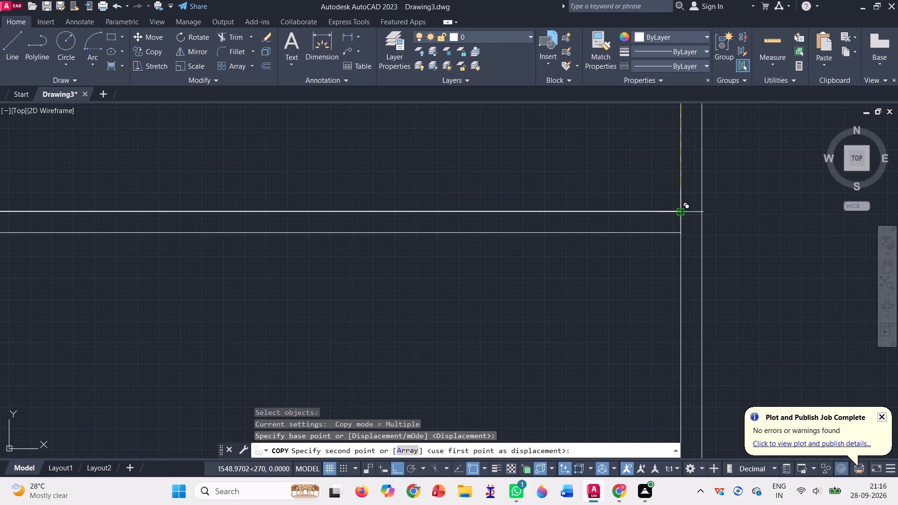
pyautogui.click(681, 209)
pyautogui.scroll(-3, 681, 208)
pyautogui.press('Escape')
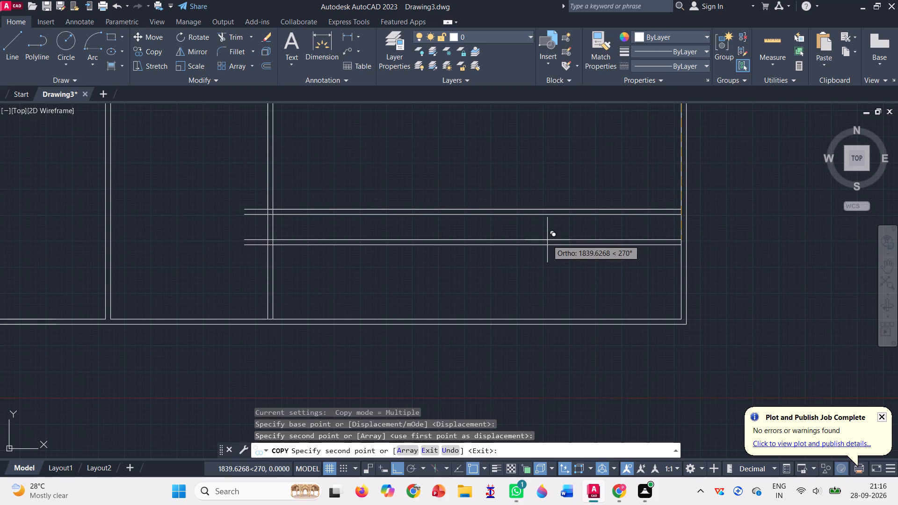
# Trim the horizontal wall's overhang and the overlapping segments where it meets the vertical double wall, leaving an open T-junction.
pyautogui.click(228, 38)
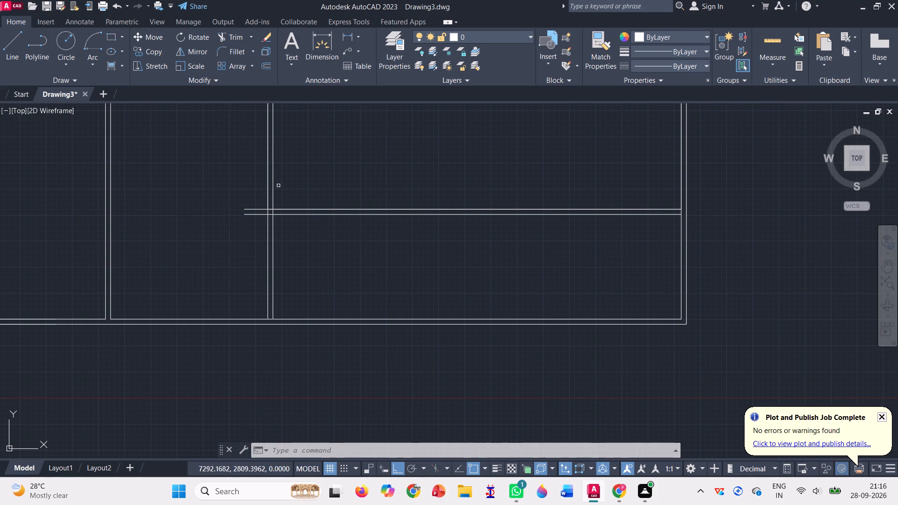
pyautogui.scroll(4, 268, 199)
pyautogui.moveTo(200, 211); pyautogui.dragTo(172, 326)
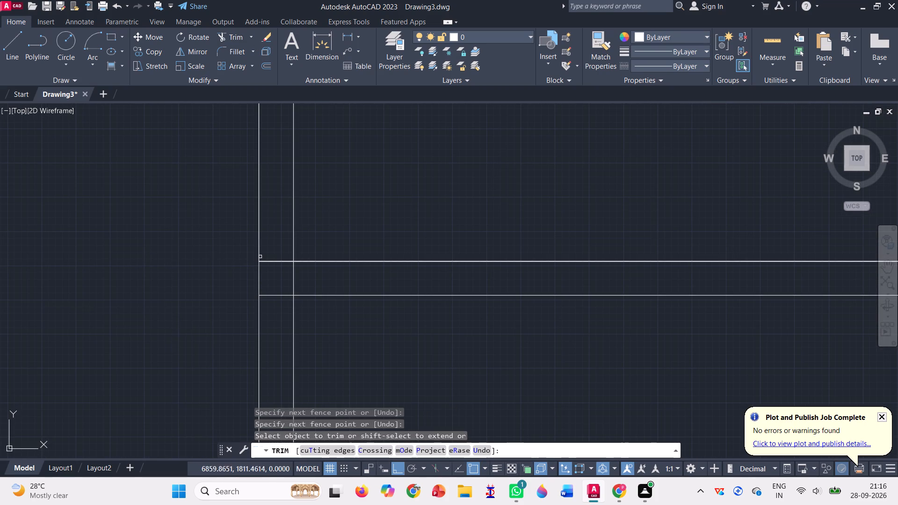
pyautogui.scroll(2, 268, 259)
pyautogui.moveTo(288, 235); pyautogui.dragTo(334, 316)
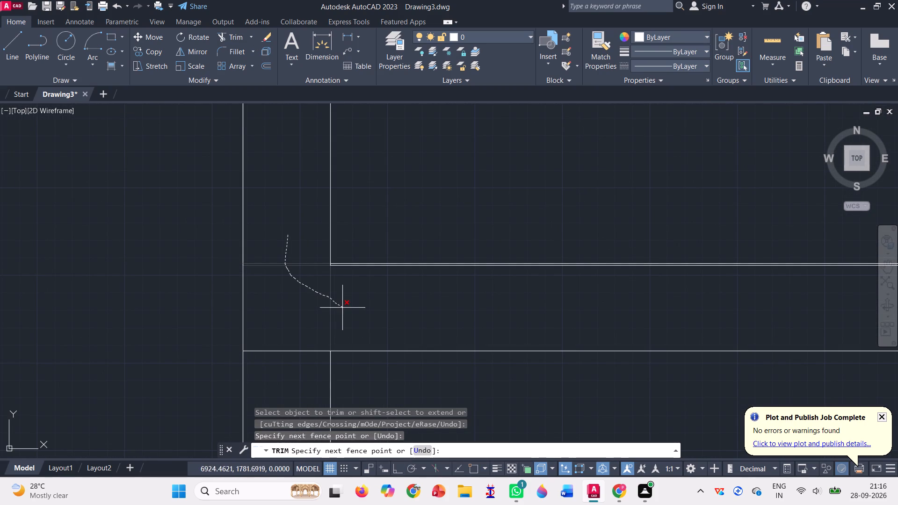
pyautogui.moveTo(334, 316); pyautogui.dragTo(280, 358)
# Remove with Trim the extra horizontal line lying just beside the new horizontal wall's upper line.
pyautogui.scroll(3, 449, 255)
pyautogui.click(402, 288)
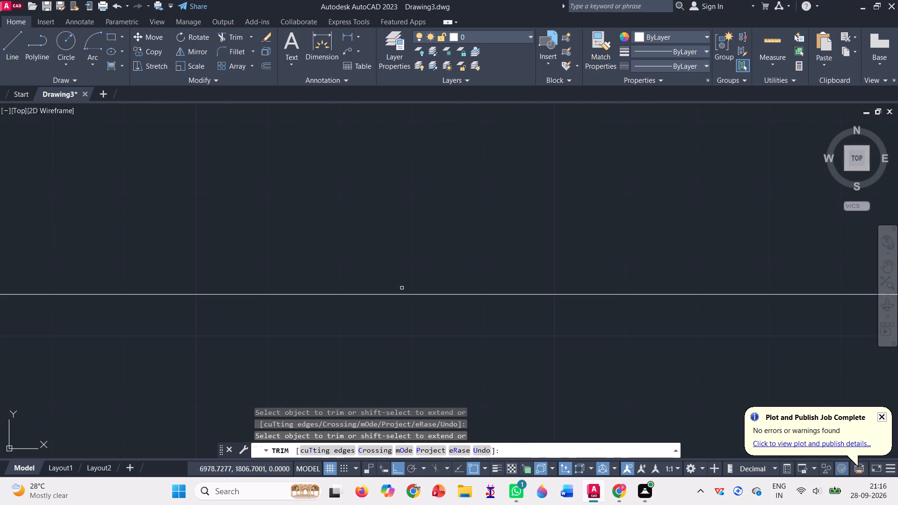
pyautogui.scroll(-4, 433, 244)
pyautogui.scroll(-2, 349, 278)
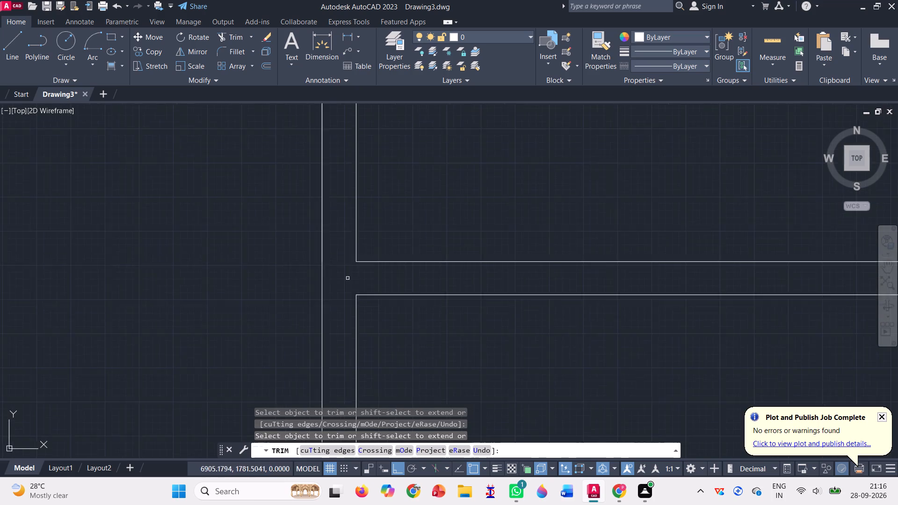
pyautogui.scroll(-6, 301, 271)
pyautogui.scroll(1, 300, 272)
pyautogui.scroll(-1, 542, 251)
pyautogui.scroll(1, 518, 249)
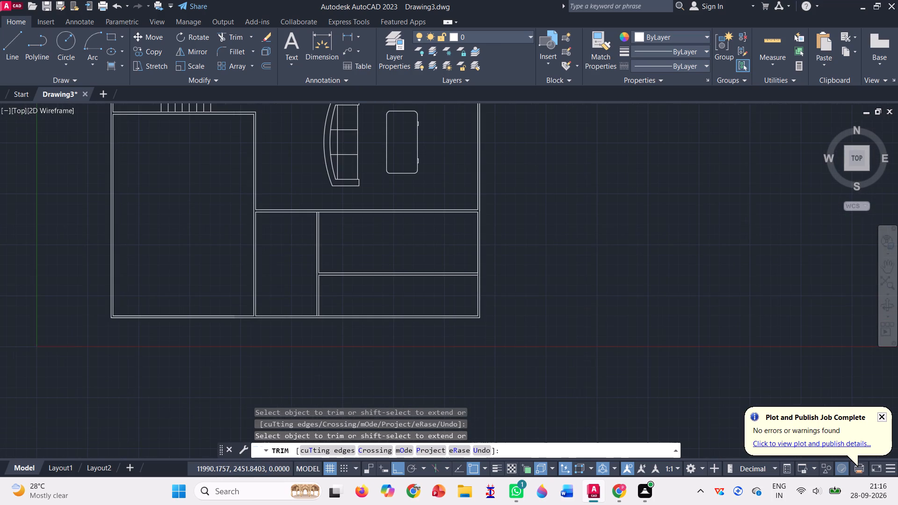
# Move the window block by its upper-left corner onto the outer line of the upper-left bedroom's top wall, with Ortho off.
pyautogui.press('Escape')
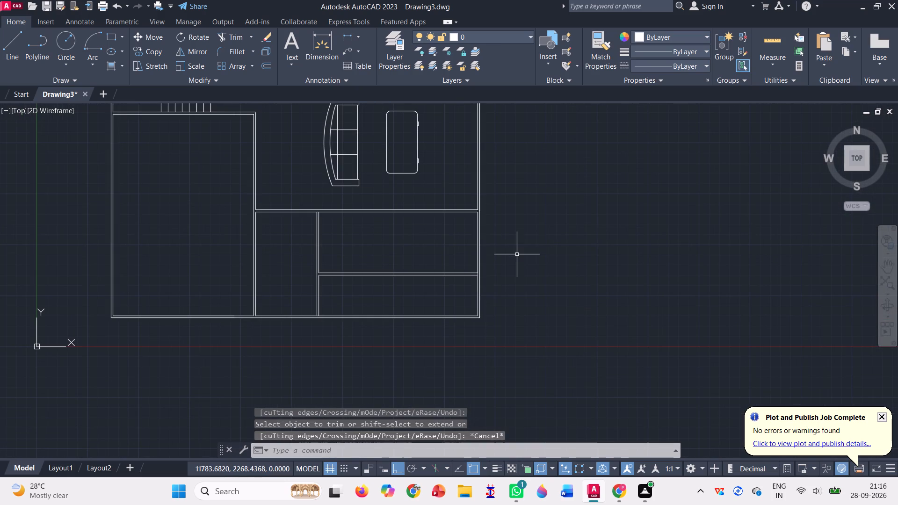
pyautogui.press('Escape')
pyautogui.scroll(-2, 547, 303)
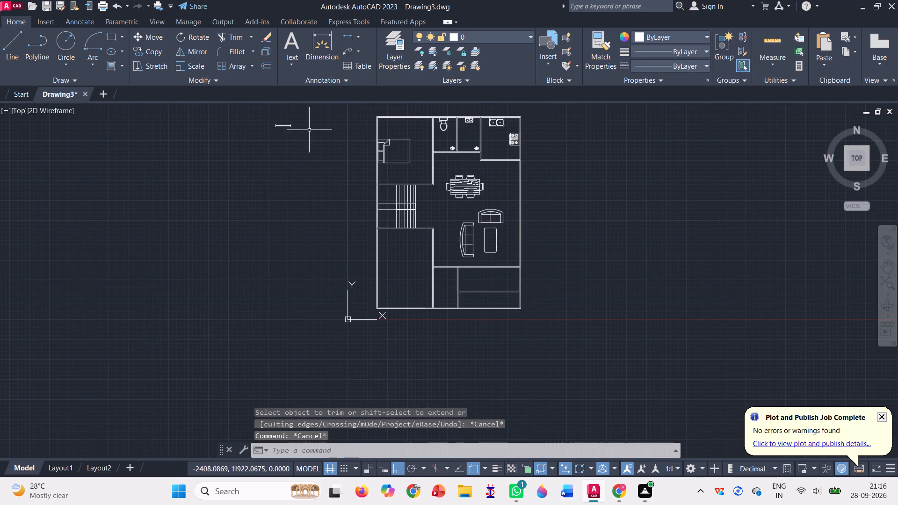
pyautogui.scroll(3, 290, 117)
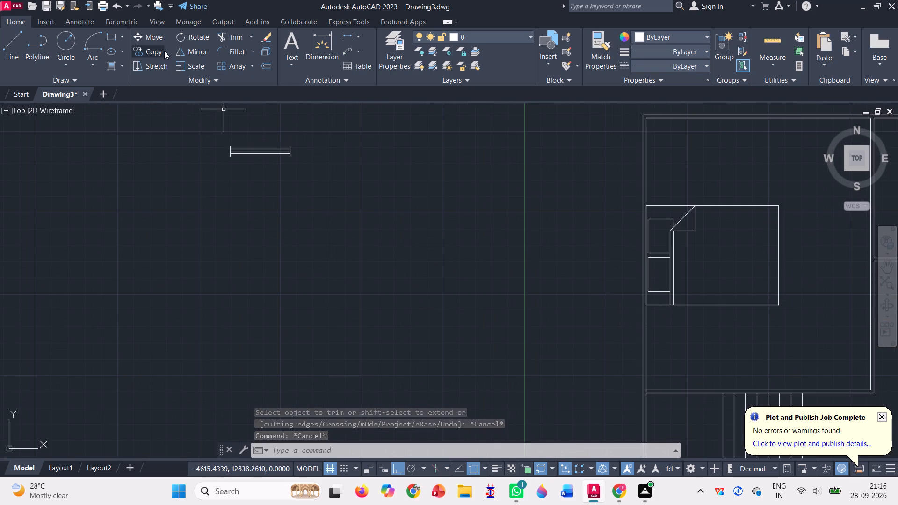
pyautogui.click(145, 33)
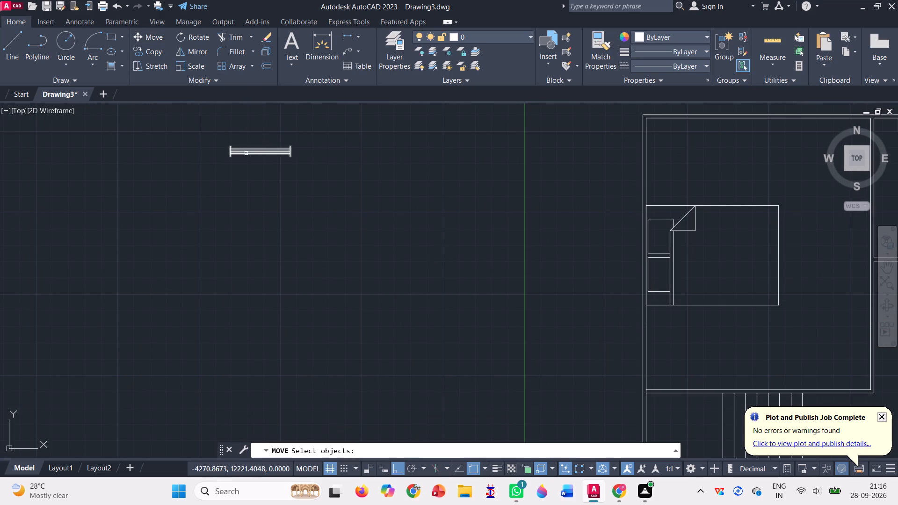
pyautogui.click(250, 151)
pyautogui.press('Return')
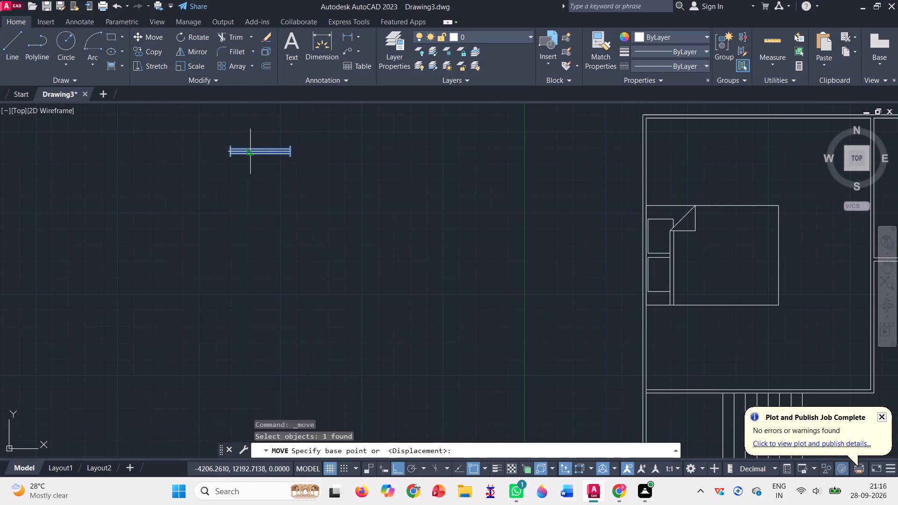
pyautogui.scroll(1, 230, 140)
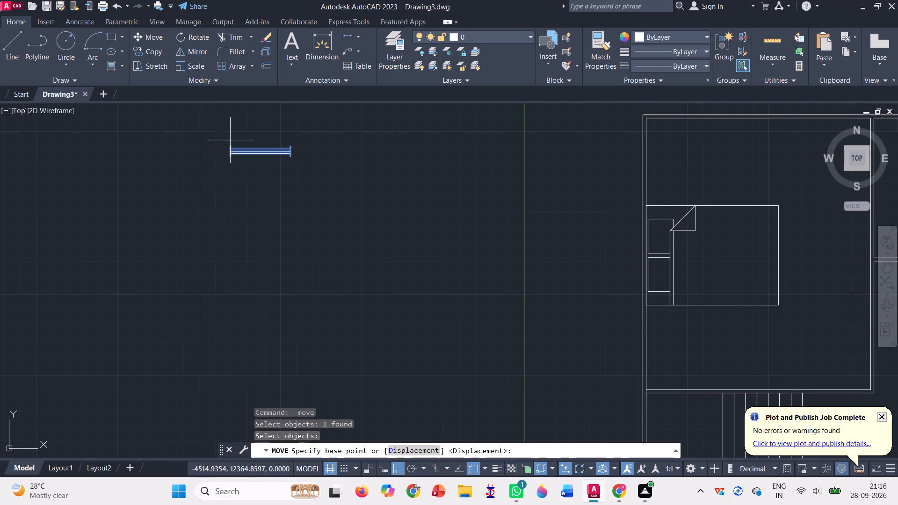
pyautogui.scroll(2, 230, 140)
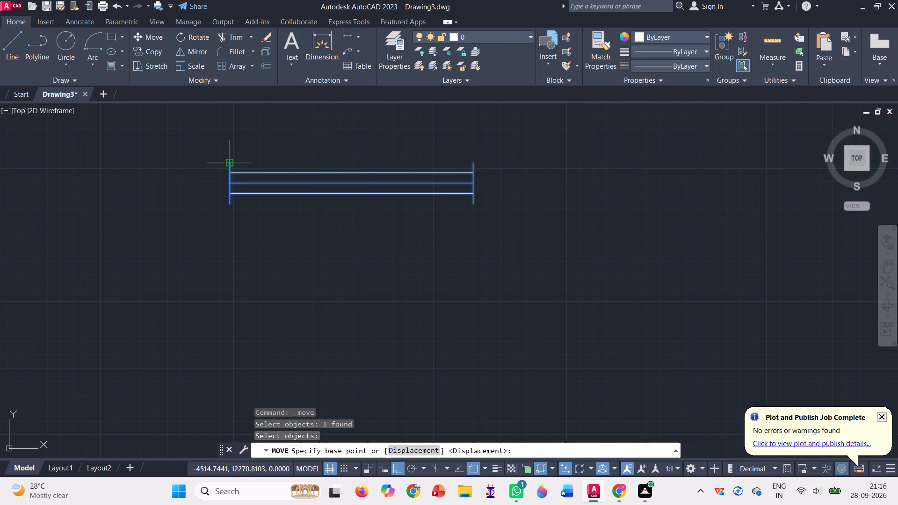
pyautogui.click(229, 161)
pyautogui.scroll(-7, 178, 172)
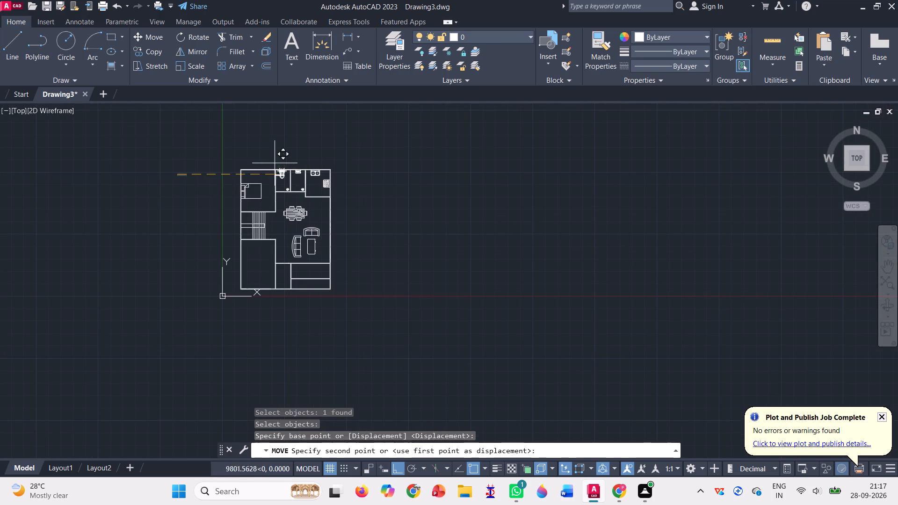
pyautogui.scroll(5, 260, 167)
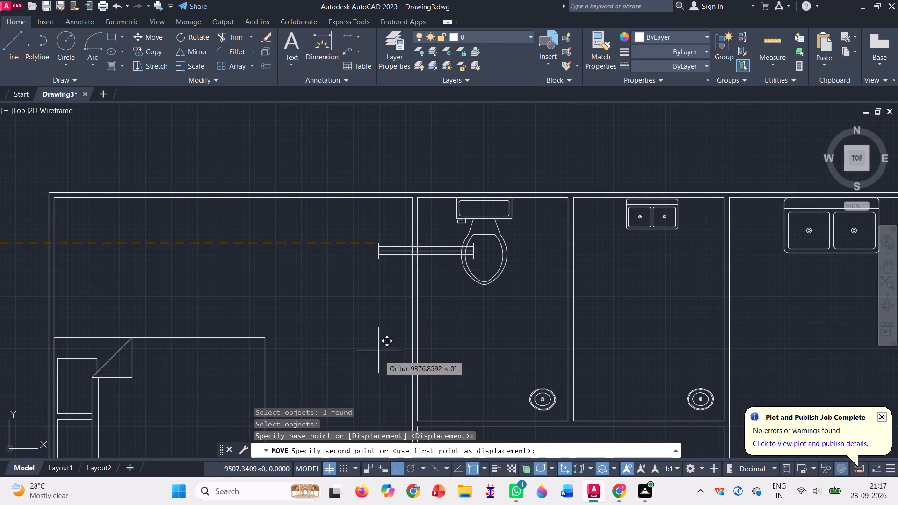
pyautogui.click(395, 469)
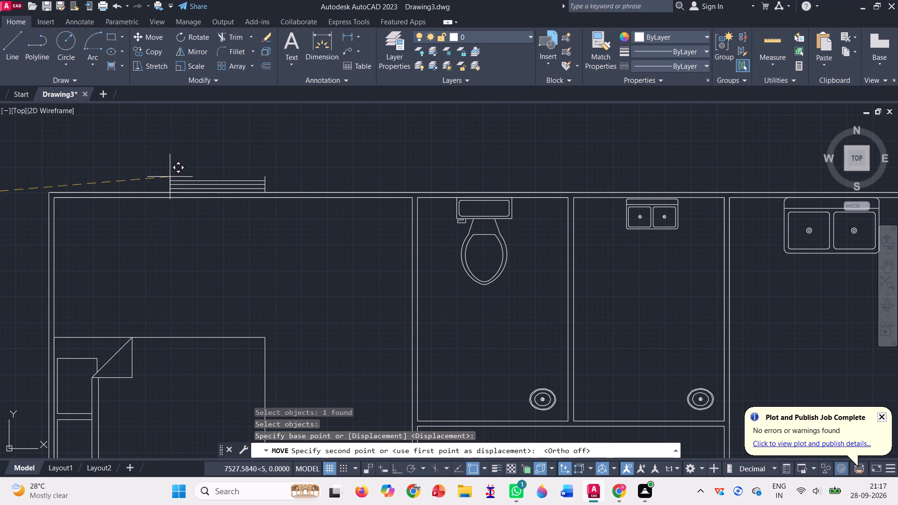
pyautogui.scroll(5, 156, 197)
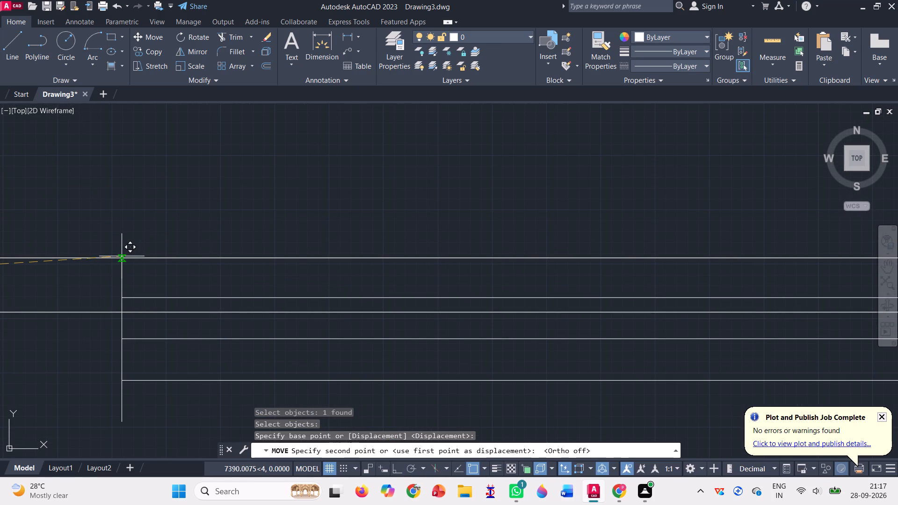
pyautogui.click(122, 256)
# Scale the window block down about its upper-left corner so it fits the thickness of the double-line wall.
pyautogui.click(182, 67)
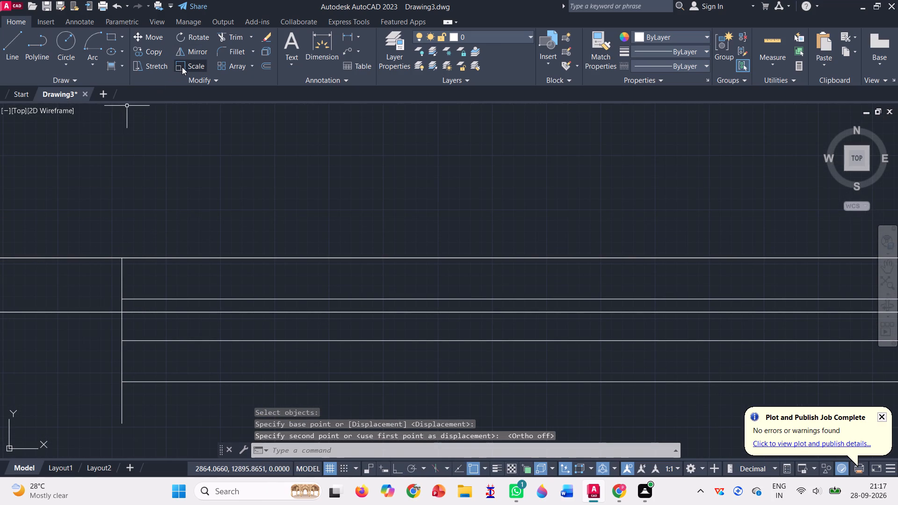
pyautogui.scroll(-2, 181, 286)
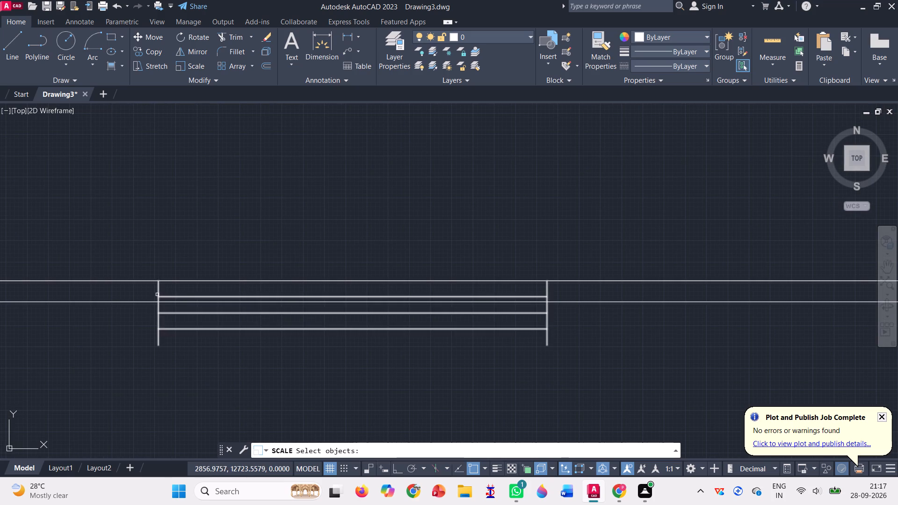
pyautogui.click(157, 295)
pyautogui.scroll(1, 157, 295)
pyautogui.press('Return')
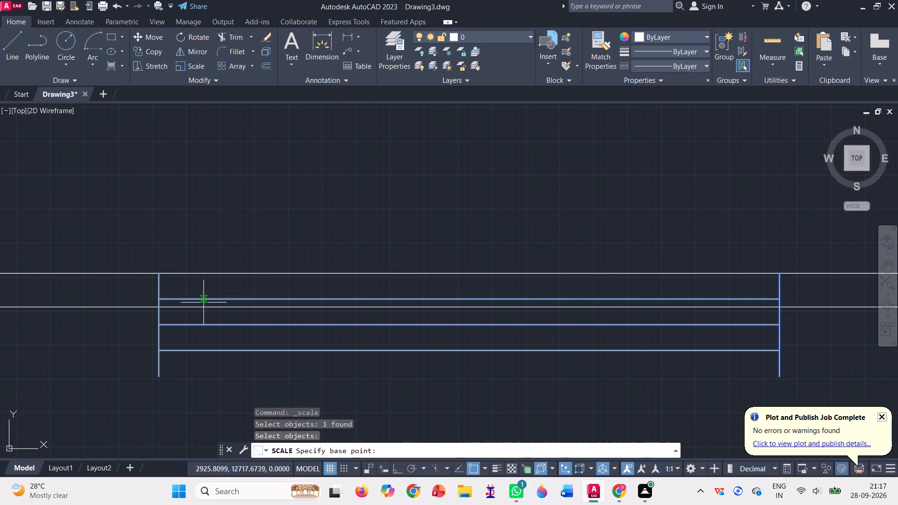
pyautogui.click(161, 275)
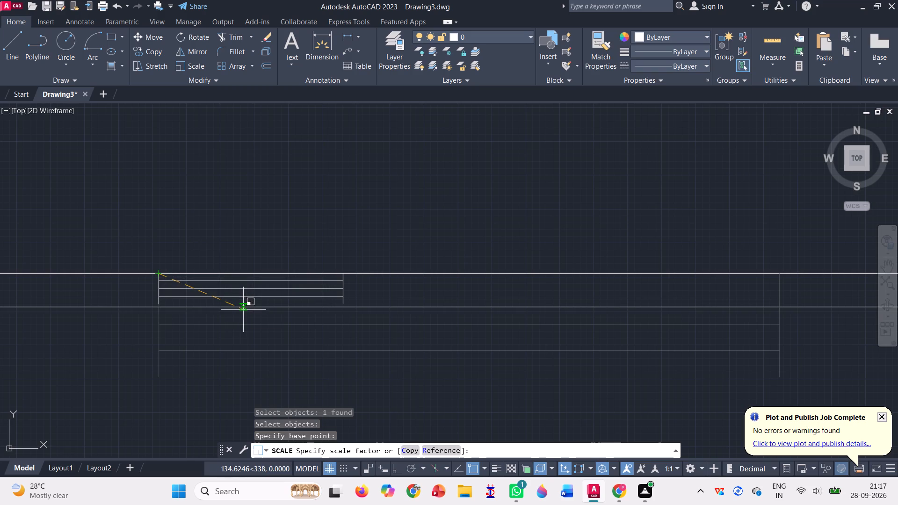
pyautogui.scroll(-1, 246, 314)
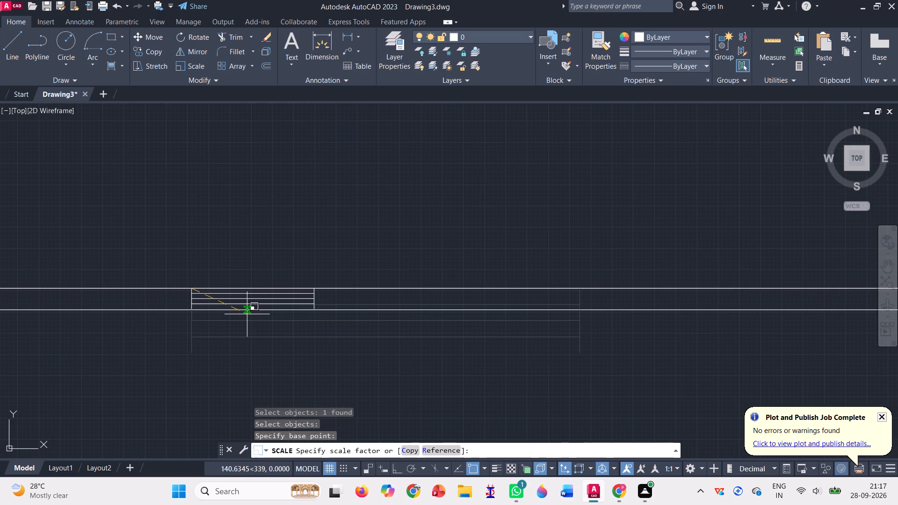
pyautogui.click(246, 318)
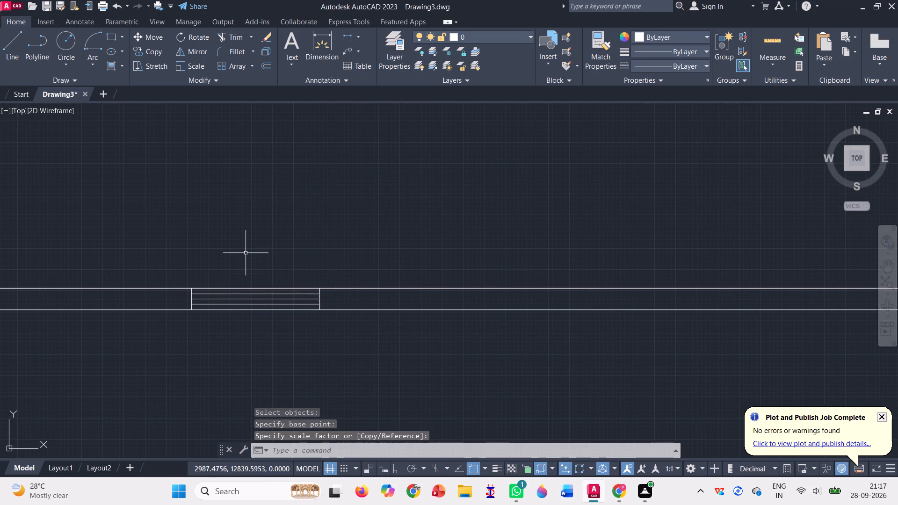
# Copy the scaled window block a short distance to its right along the bedroom's top wall, with Ortho on.
pyautogui.scroll(-2, 214, 299)
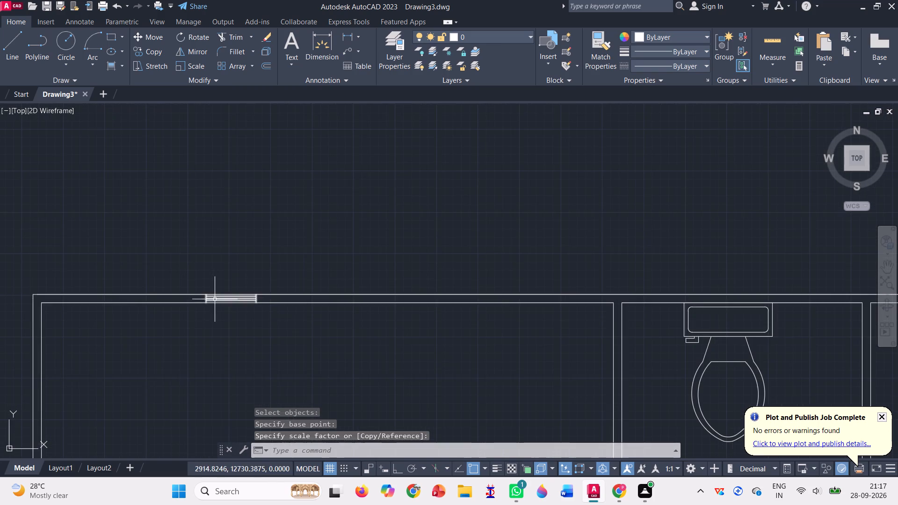
pyautogui.scroll(-2, 212, 303)
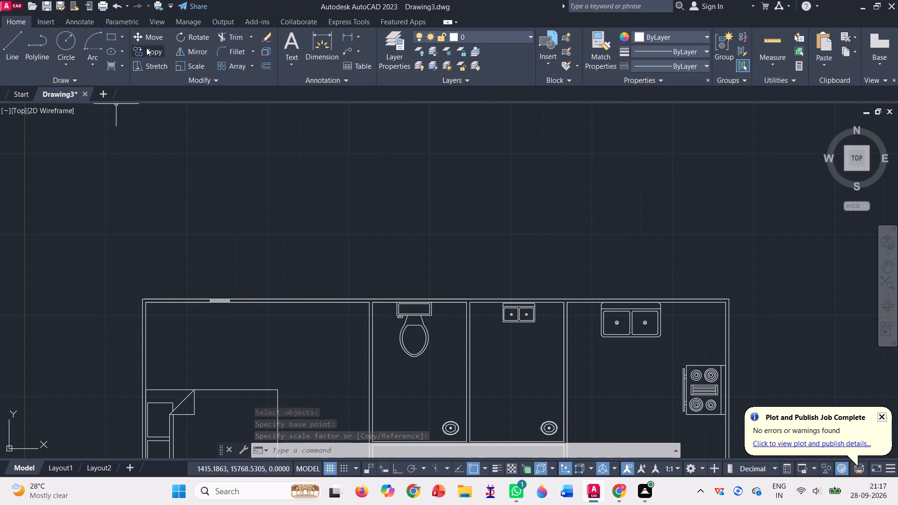
pyautogui.click(150, 52)
pyautogui.scroll(3, 216, 298)
pyautogui.click(230, 306)
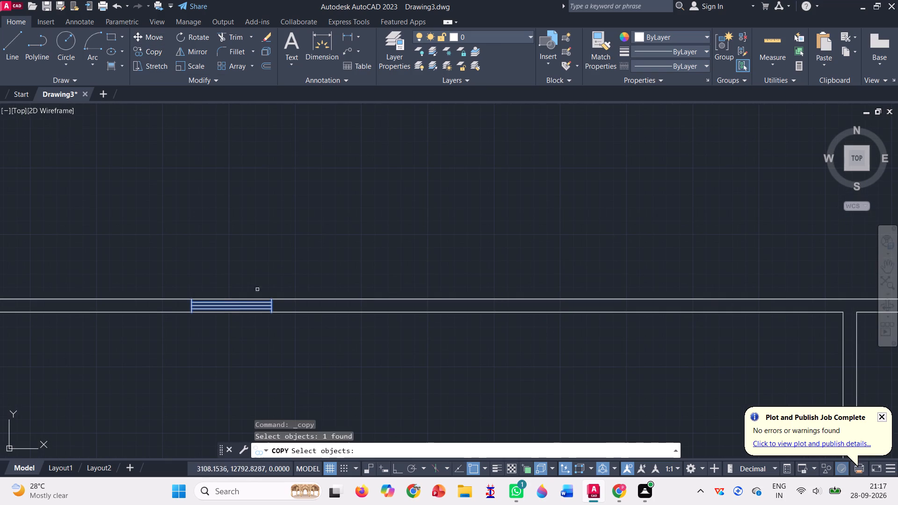
pyautogui.press('Return')
pyautogui.scroll(2, 201, 294)
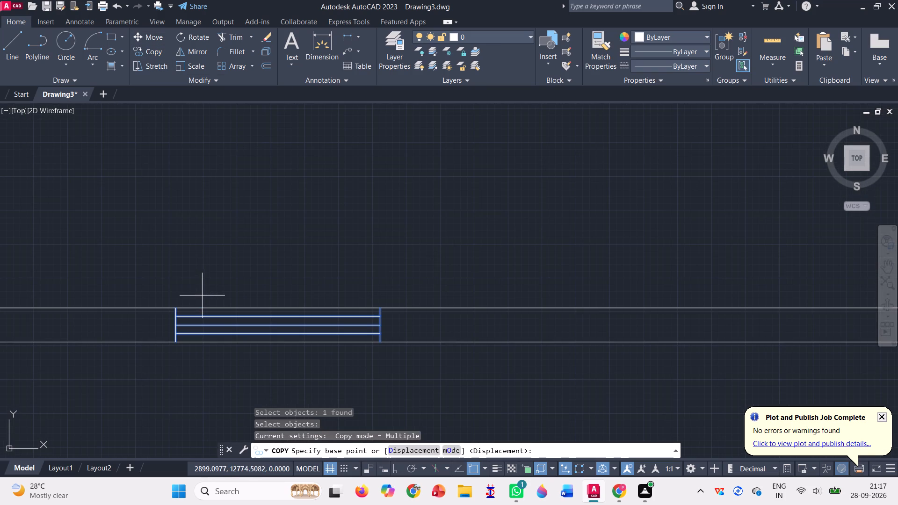
pyautogui.click(177, 307)
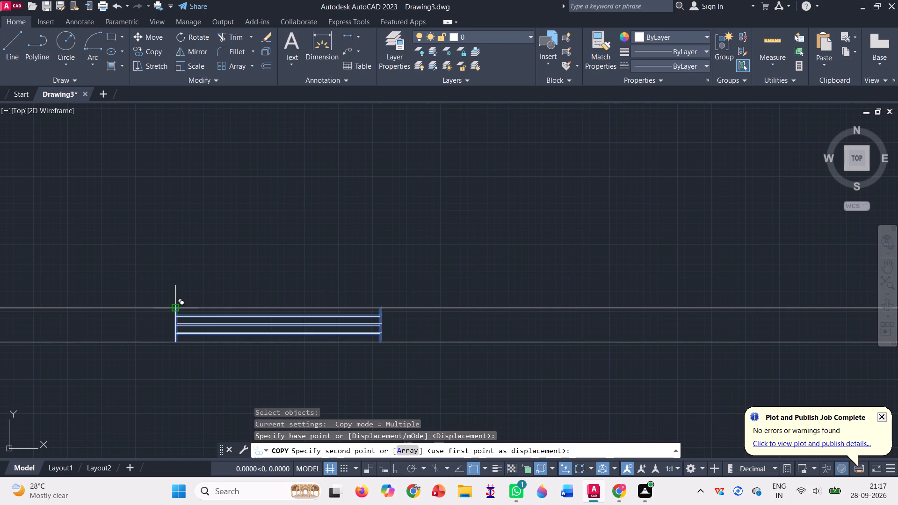
pyautogui.scroll(-2, 166, 297)
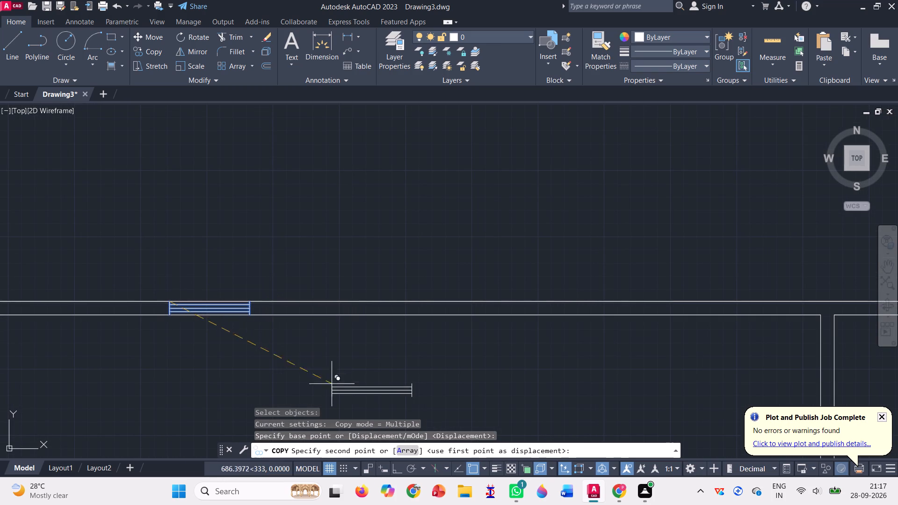
pyautogui.click(400, 476)
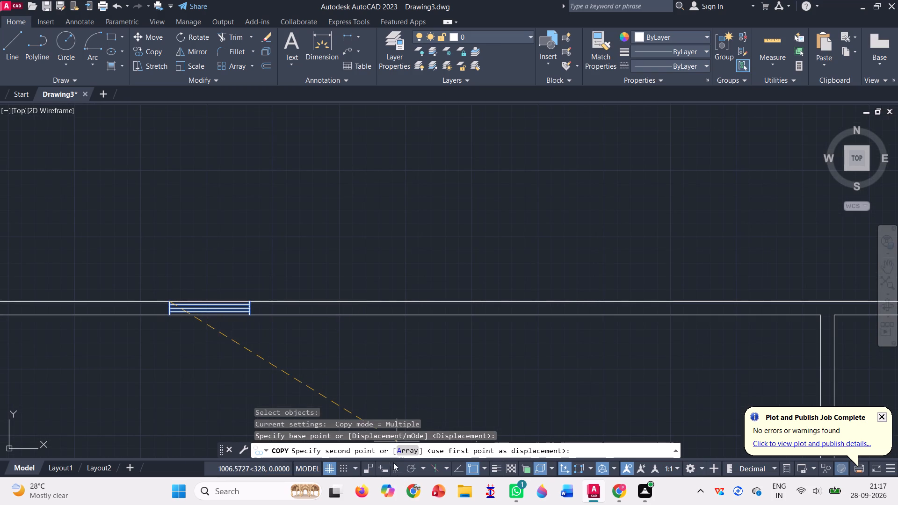
pyautogui.click(395, 466)
pyautogui.scroll(1, 272, 300)
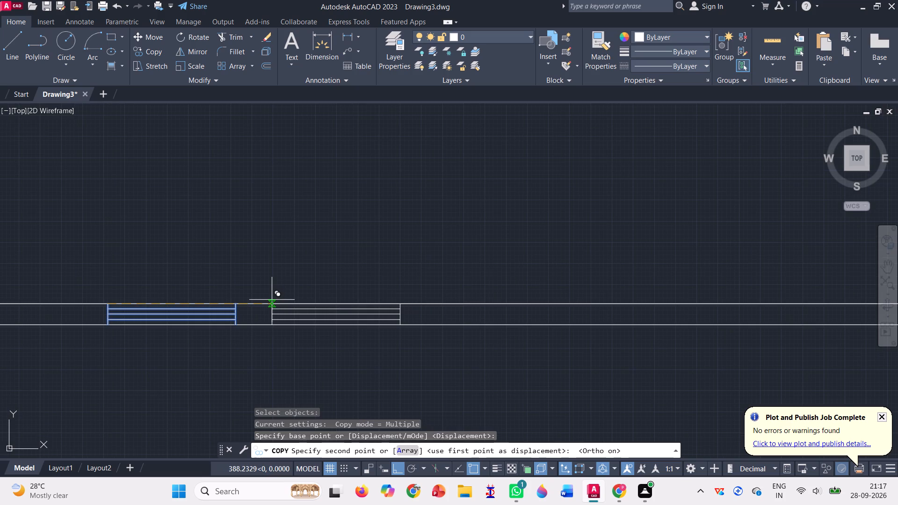
pyautogui.click(266, 302)
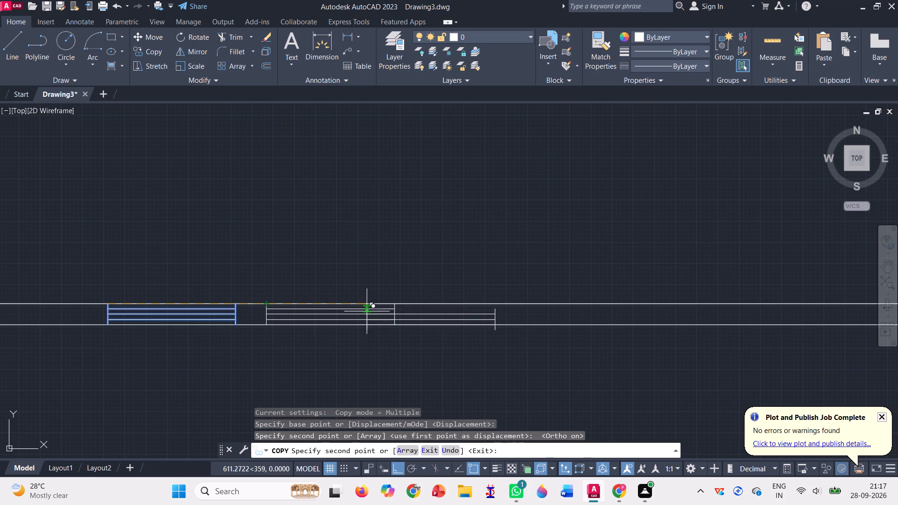
# Place further window copies in the top wall behind the toilet and above the small double washbasin.
pyautogui.scroll(-3, 303, 287)
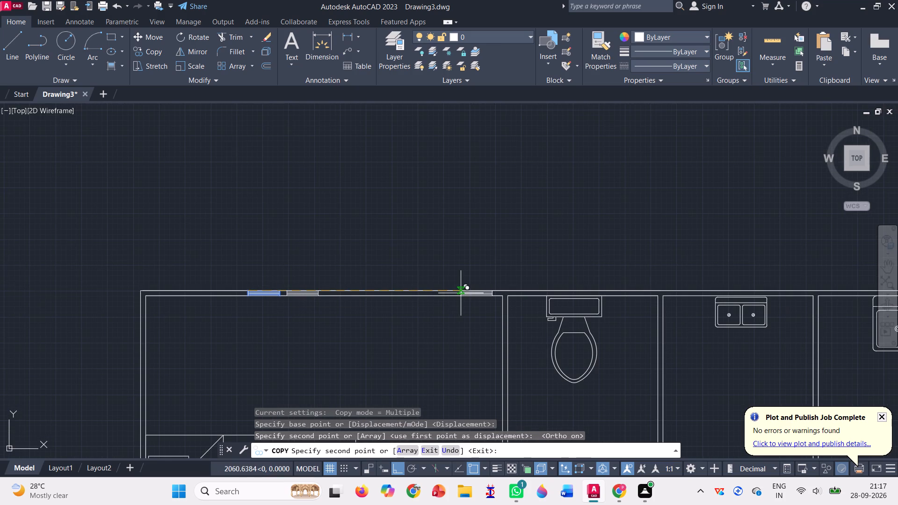
pyautogui.scroll(1, 550, 292)
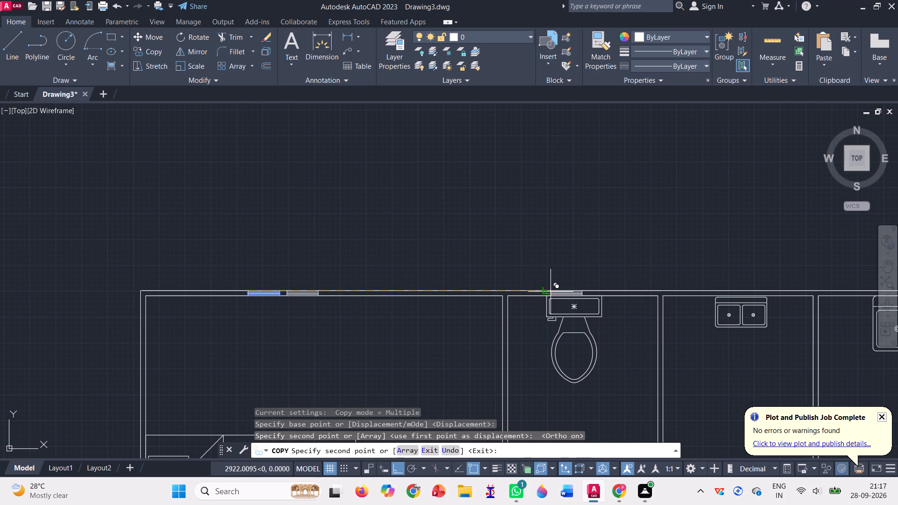
pyautogui.click(564, 290)
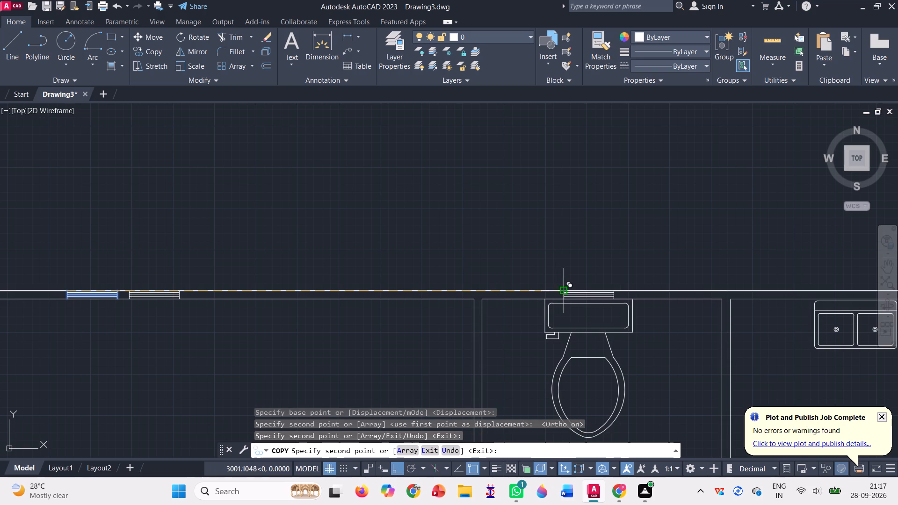
pyautogui.scroll(-3, 372, 254)
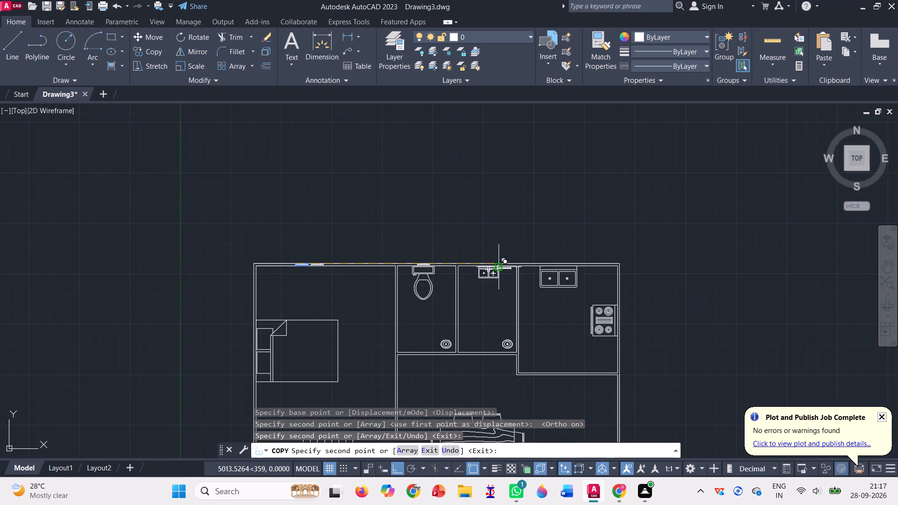
pyautogui.scroll(3, 500, 267)
pyautogui.scroll(1, 419, 254)
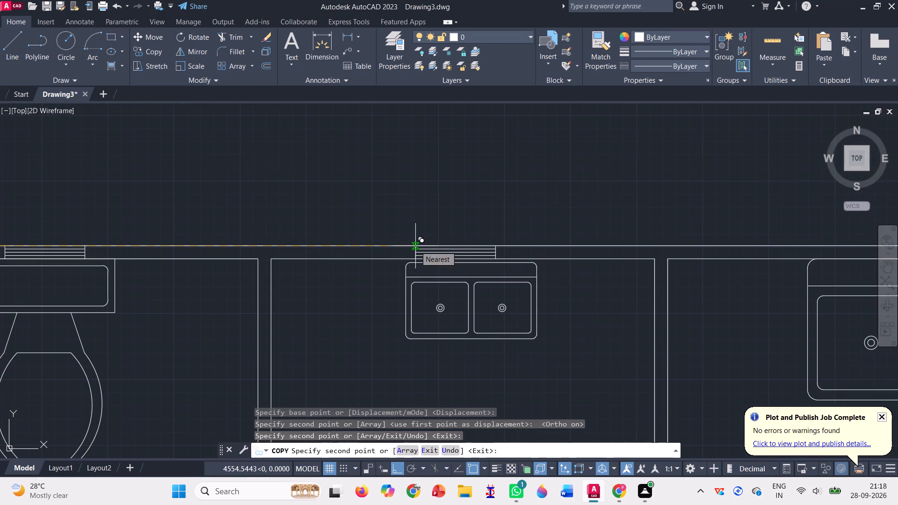
pyautogui.click(417, 245)
# Place two side-by-side window copies in the top wall above the large double kitchen sink.
pyautogui.scroll(-1, 390, 248)
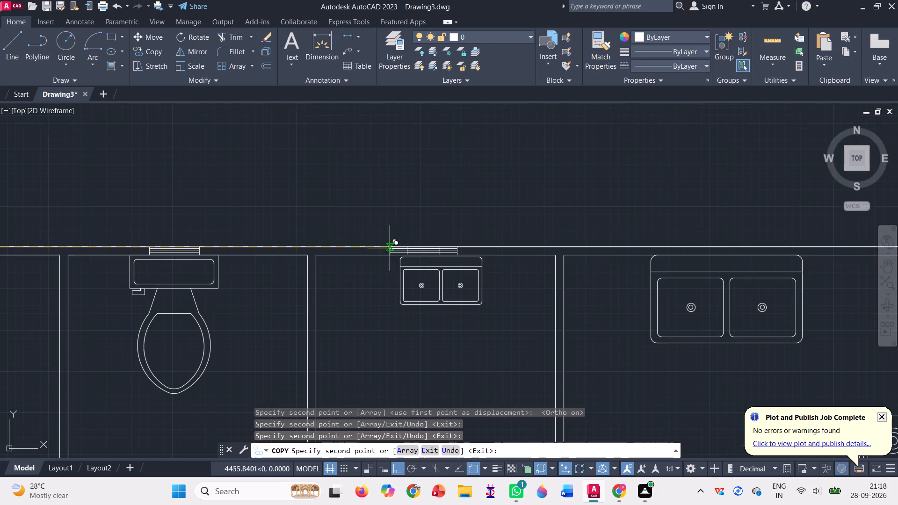
pyautogui.scroll(-2, 445, 238)
pyautogui.scroll(2, 527, 251)
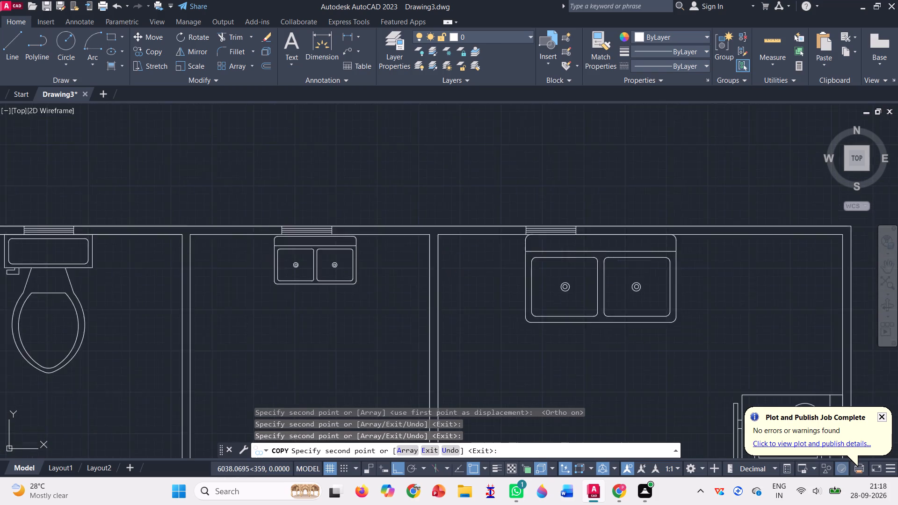
pyautogui.scroll(1, 527, 251)
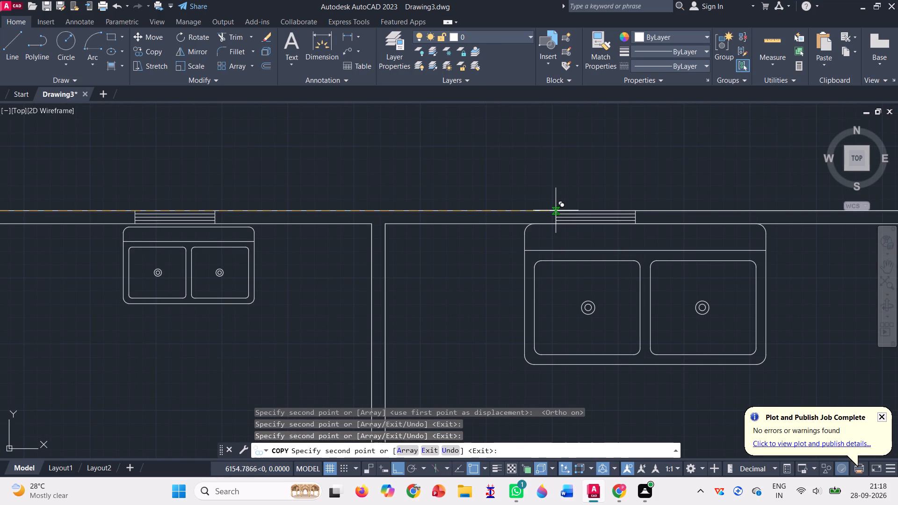
pyautogui.click(556, 210)
pyautogui.click(650, 211)
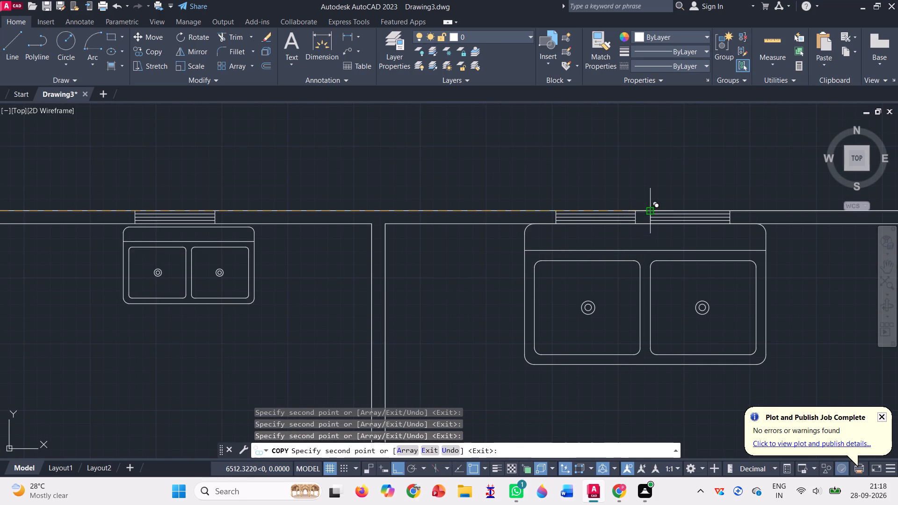
# Place a third window copy in the top wall above the kitchen sink and a third in the bedroom's top wall.
pyautogui.scroll(-4, 574, 209)
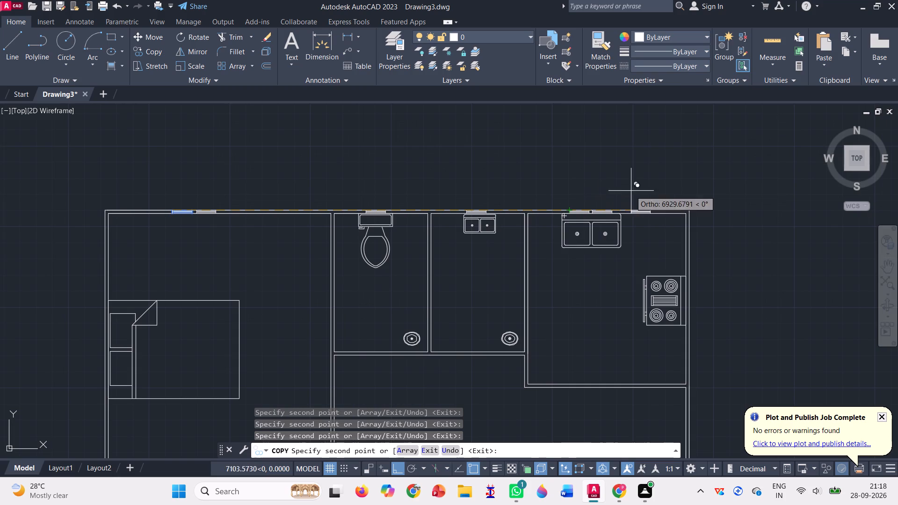
pyautogui.scroll(3, 627, 198)
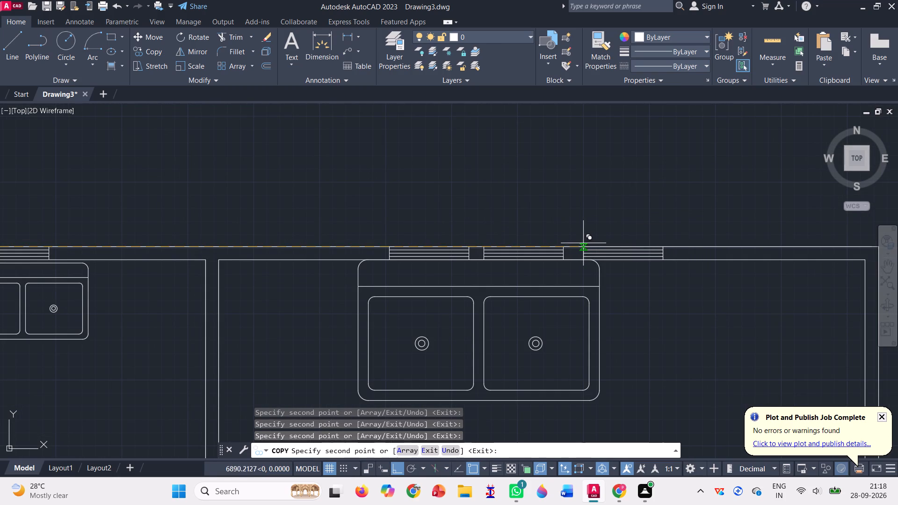
pyautogui.click(580, 245)
pyautogui.scroll(-2, 597, 217)
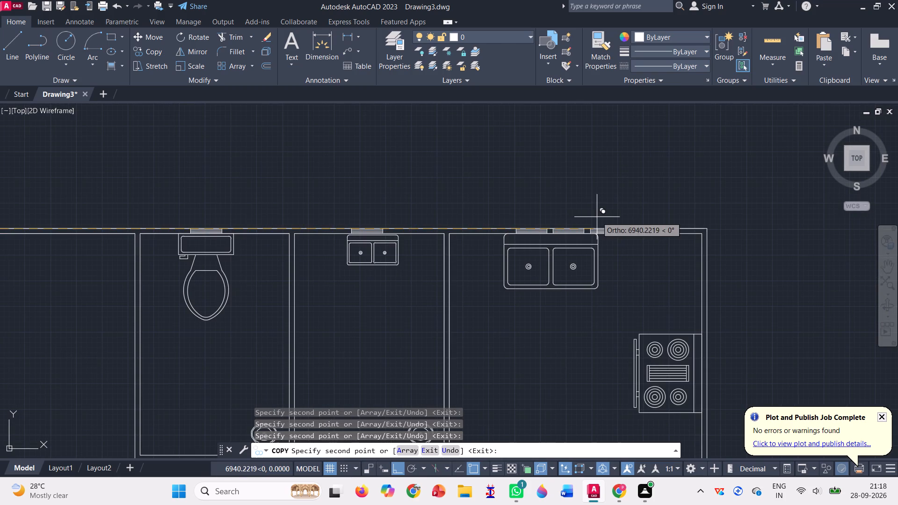
pyautogui.scroll(-2, 554, 223)
pyautogui.scroll(4, 330, 228)
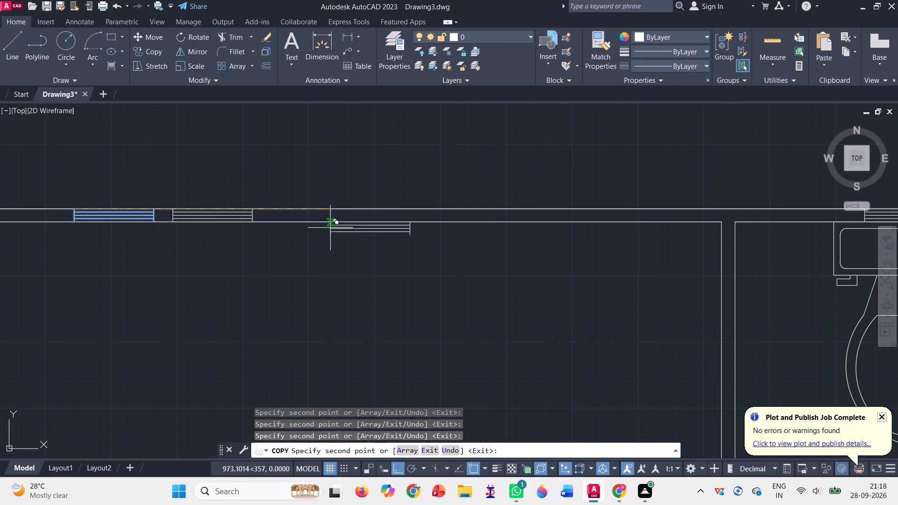
pyautogui.click(267, 209)
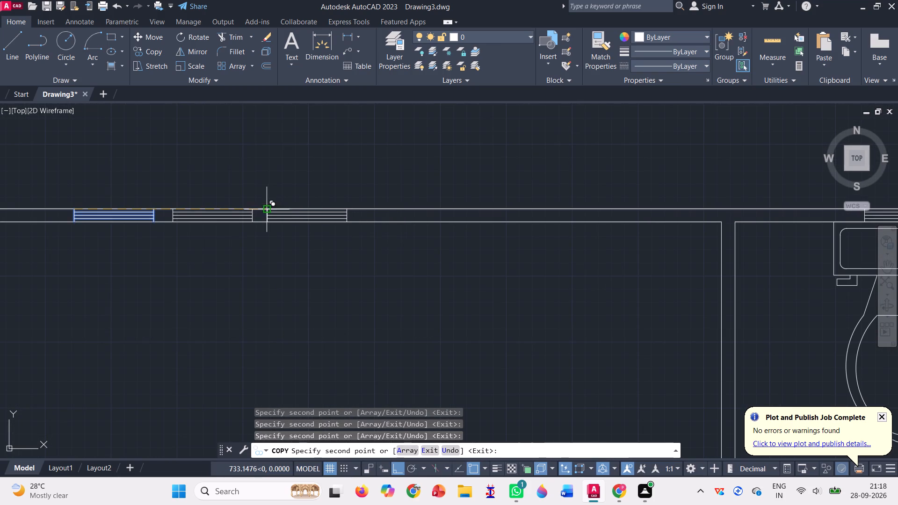
# Place three side-by-side window copies in the wall along the staircase's lower end, turning Ortho off after the first.
pyautogui.scroll(-5, 393, 206)
pyautogui.scroll(-1, 387, 283)
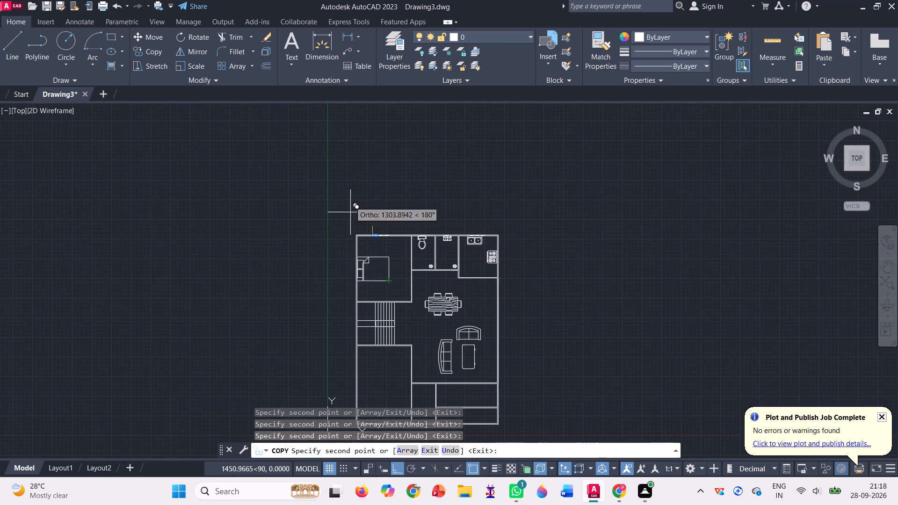
pyautogui.scroll(-2, 353, 190)
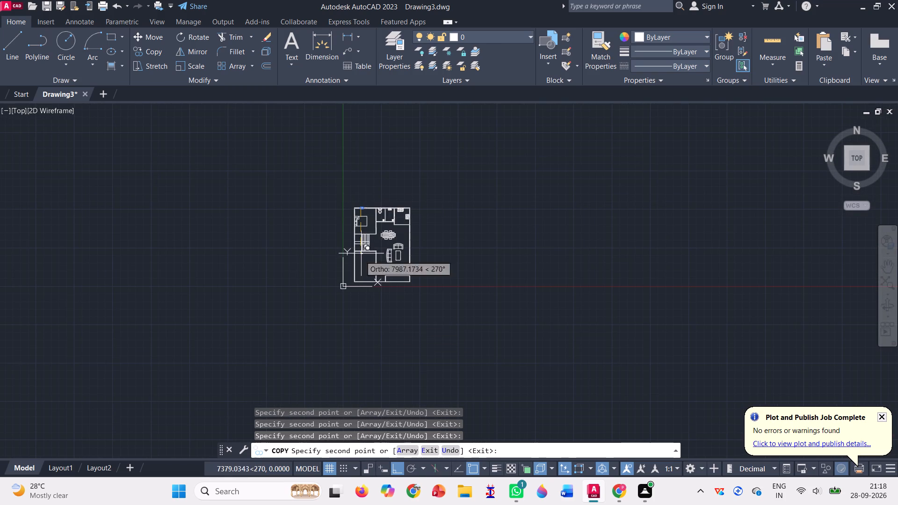
pyautogui.scroll(5, 366, 239)
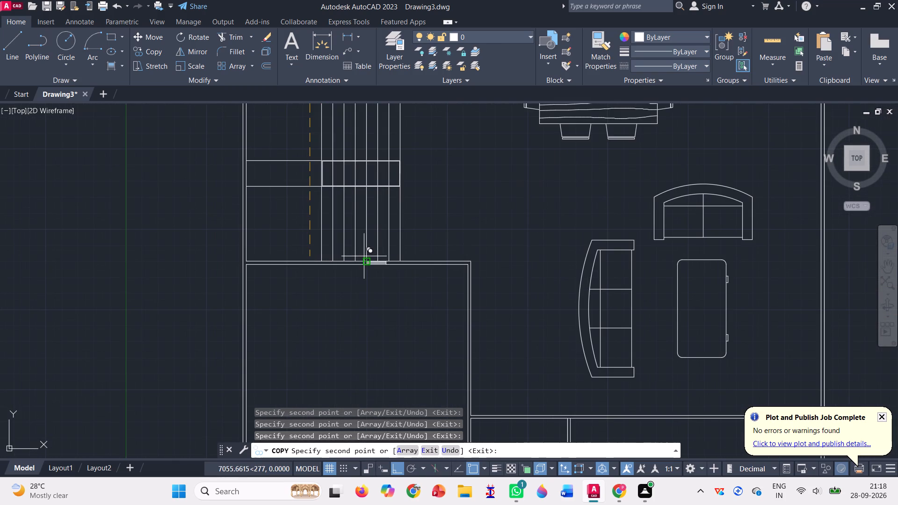
pyautogui.scroll(1, 351, 265)
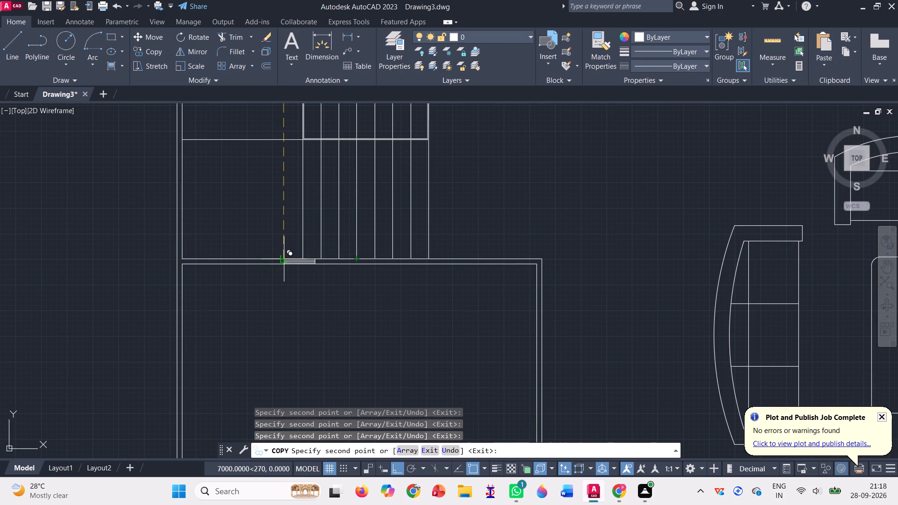
pyautogui.scroll(4, 283, 256)
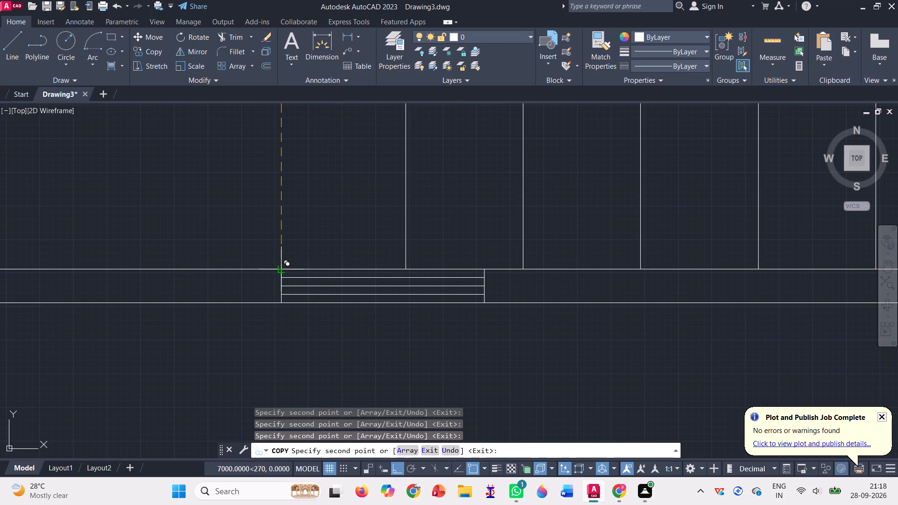
pyautogui.click(282, 267)
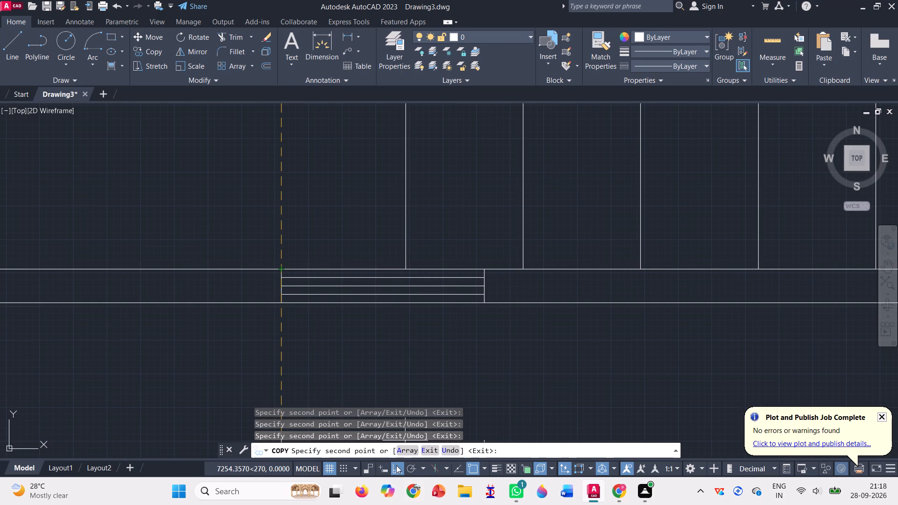
pyautogui.click(396, 465)
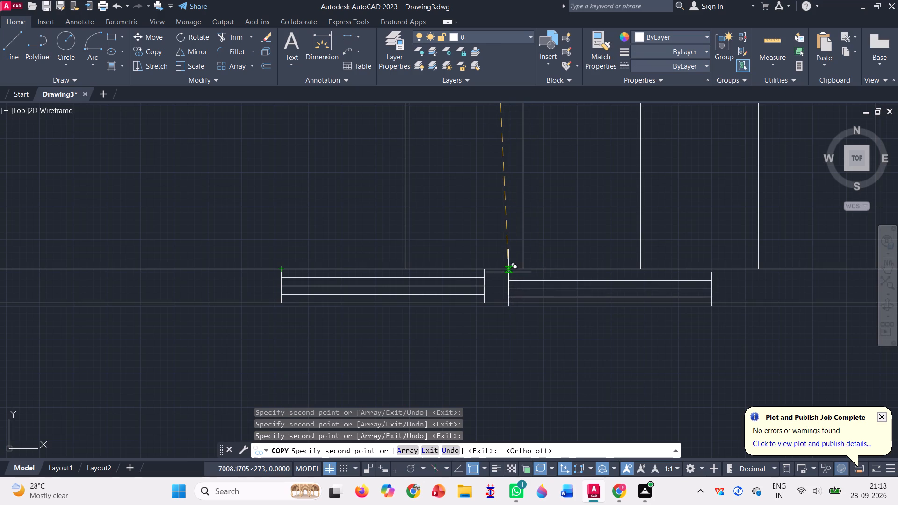
pyautogui.click(508, 269)
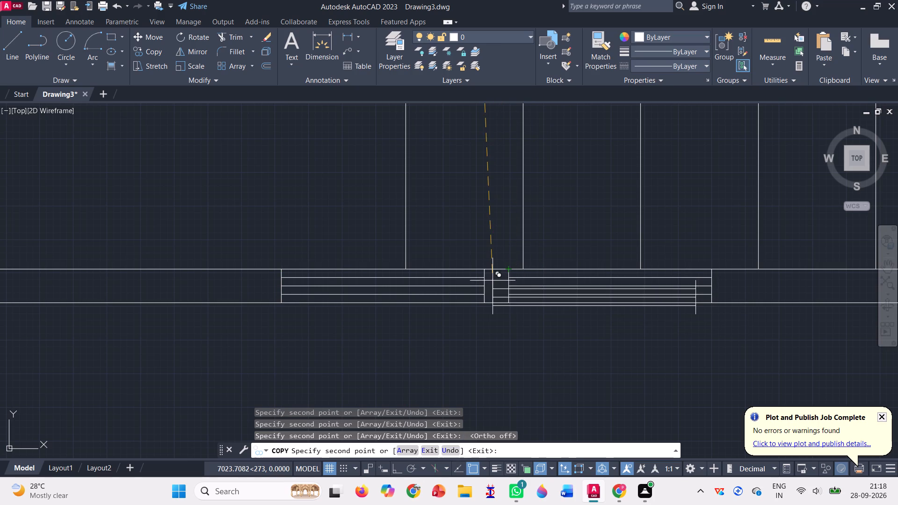
pyautogui.scroll(-3, 455, 292)
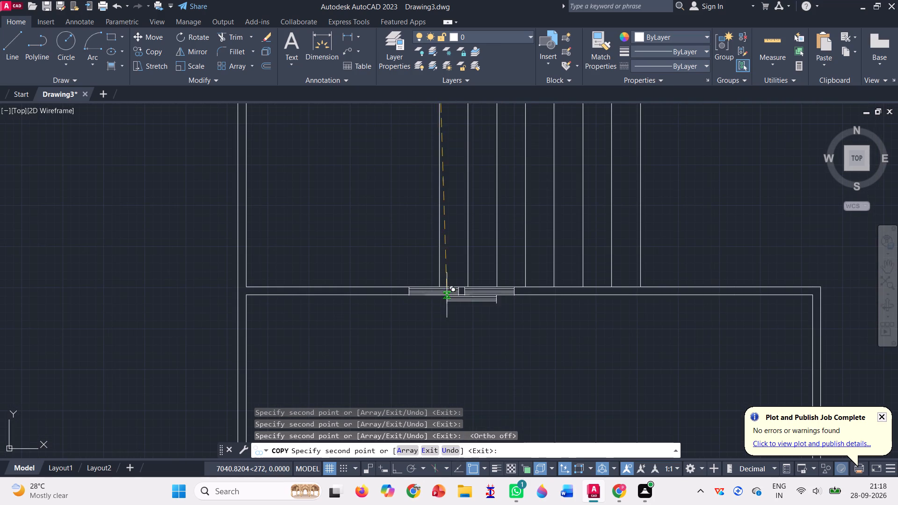
pyautogui.scroll(3, 531, 287)
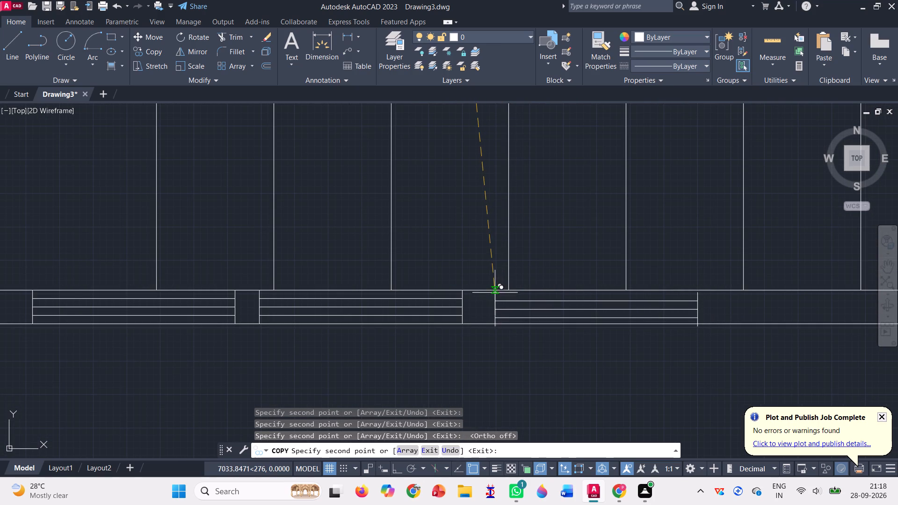
pyautogui.click(496, 291)
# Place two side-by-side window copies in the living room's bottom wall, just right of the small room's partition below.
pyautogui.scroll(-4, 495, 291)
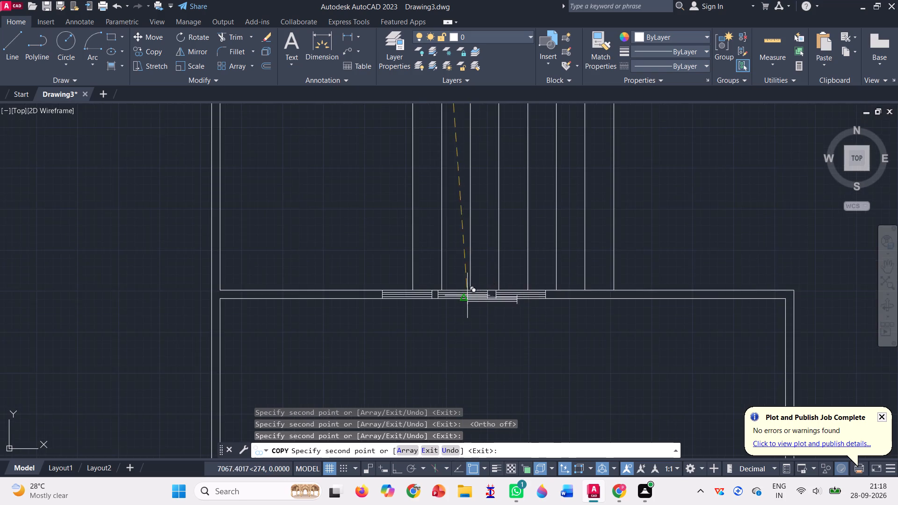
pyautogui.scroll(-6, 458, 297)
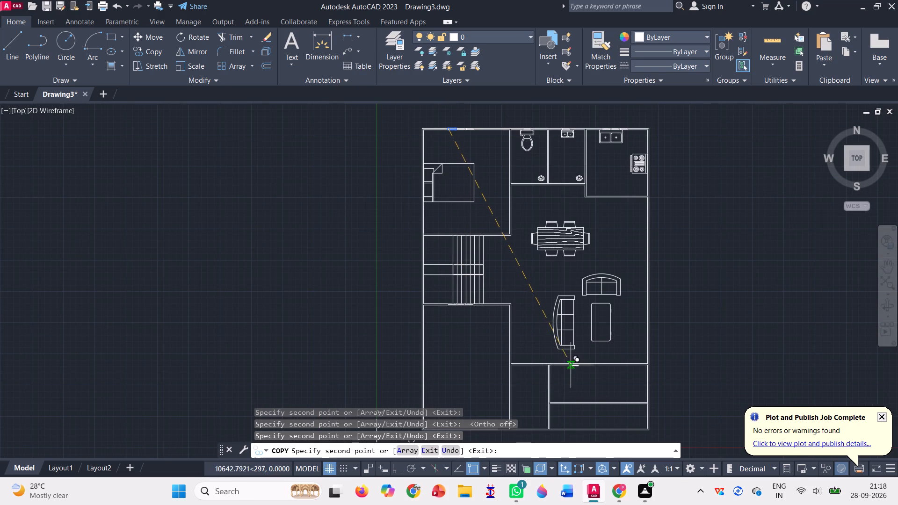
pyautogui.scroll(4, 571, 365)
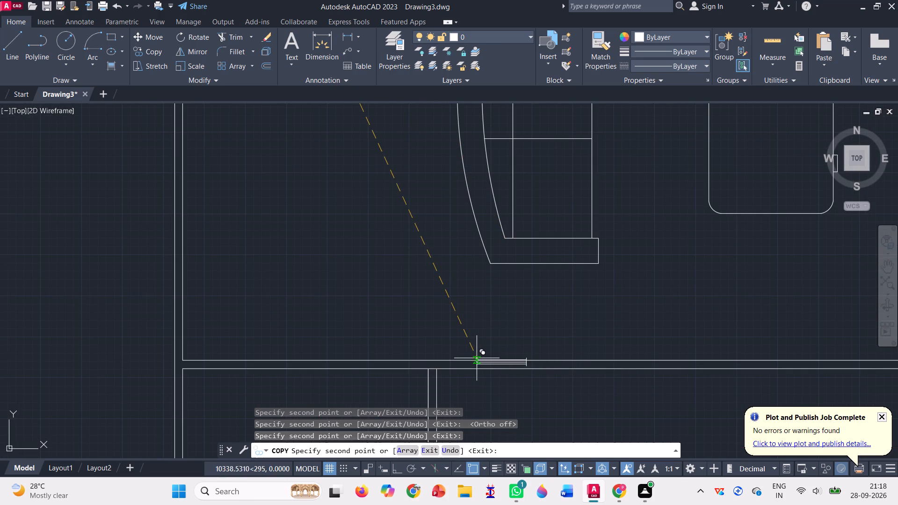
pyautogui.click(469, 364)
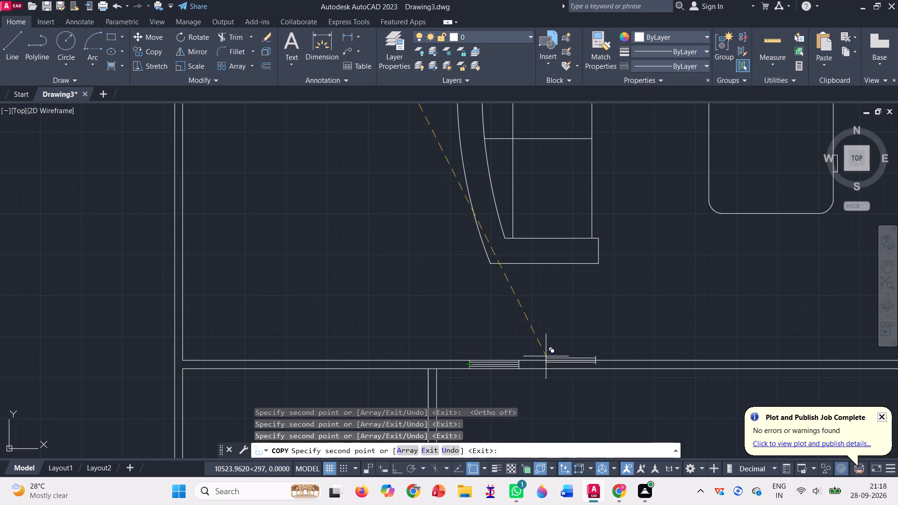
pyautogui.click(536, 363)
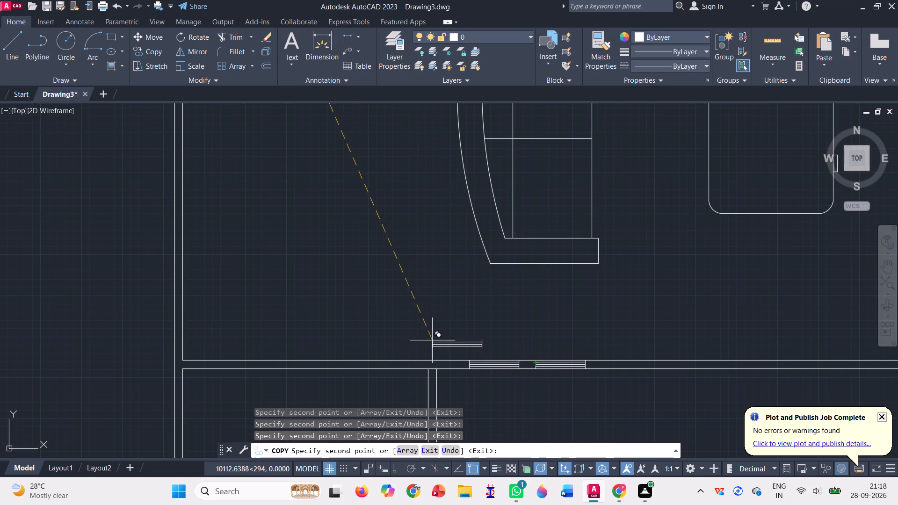
# Continue the row with five more window copies along the living room's bottom wall towards the right outer wall, and end the copying.
pyautogui.scroll(-2, 421, 343)
pyautogui.scroll(3, 521, 352)
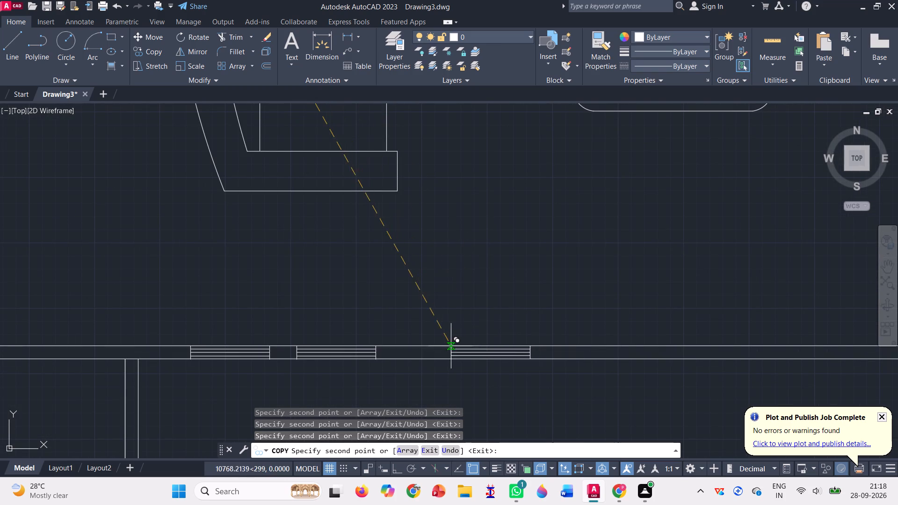
pyautogui.click(417, 346)
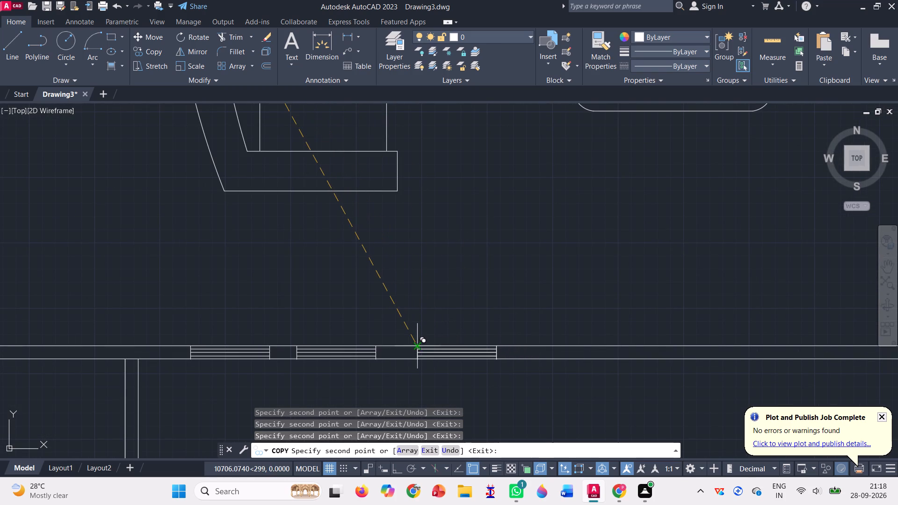
pyautogui.click(528, 345)
pyautogui.scroll(-2, 400, 310)
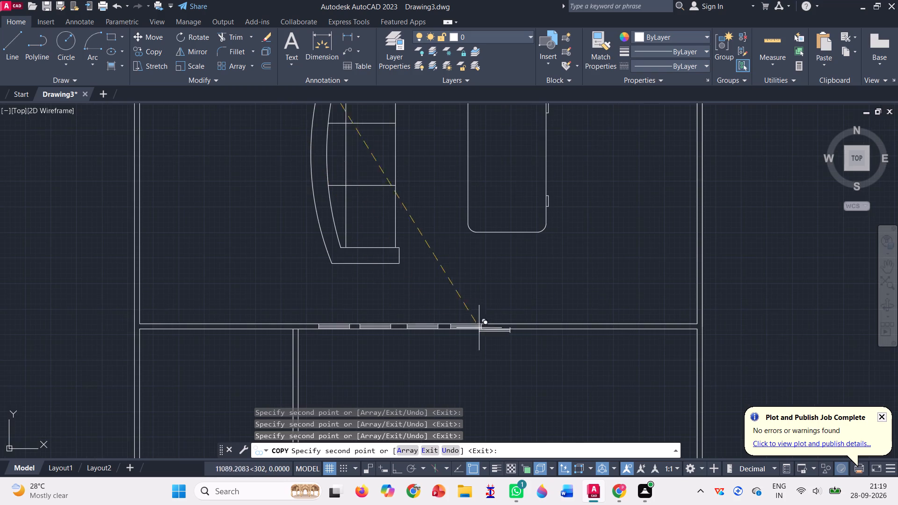
pyautogui.scroll(1, 504, 329)
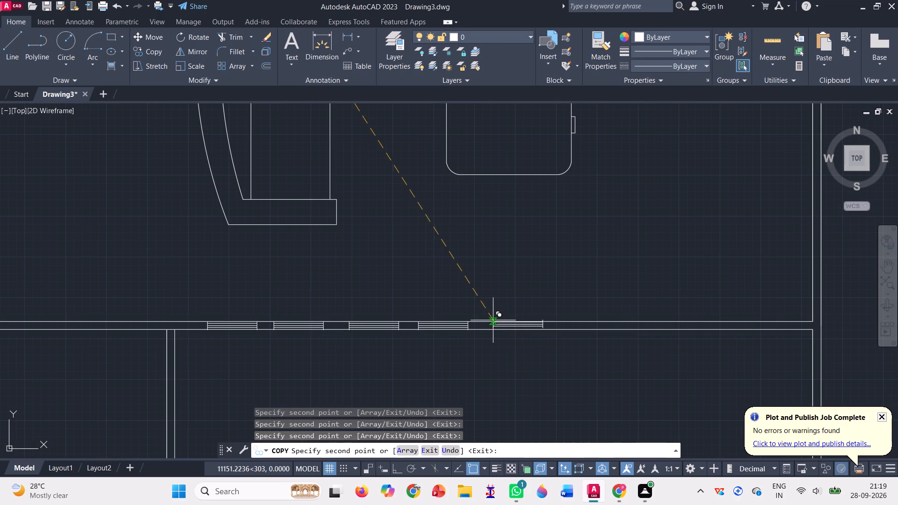
pyautogui.click(493, 322)
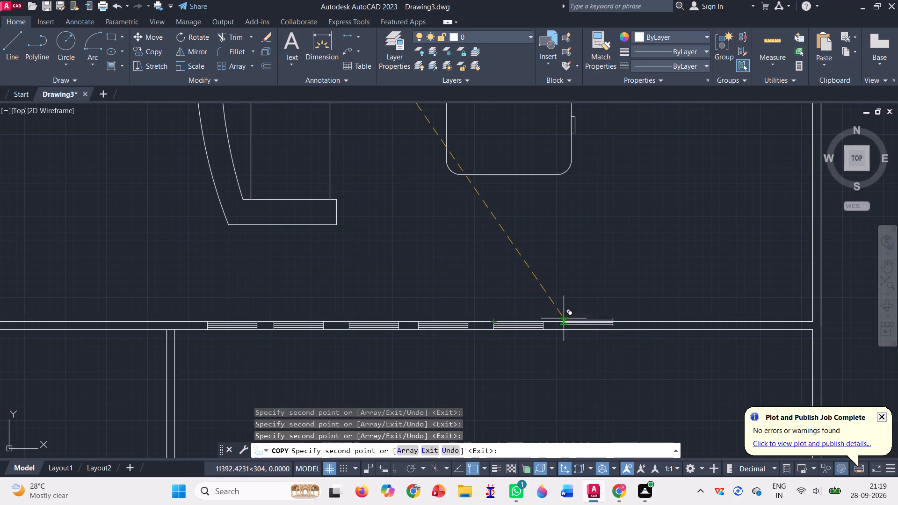
pyautogui.click(565, 321)
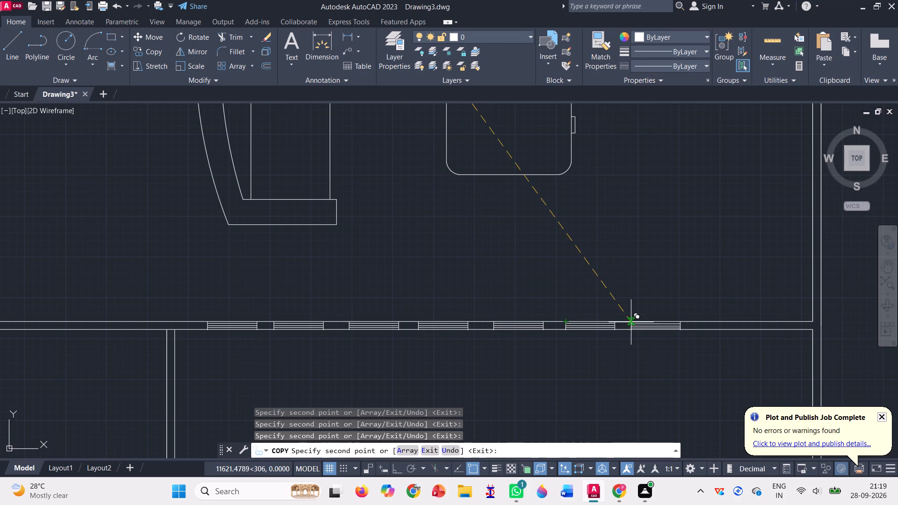
pyautogui.click(635, 324)
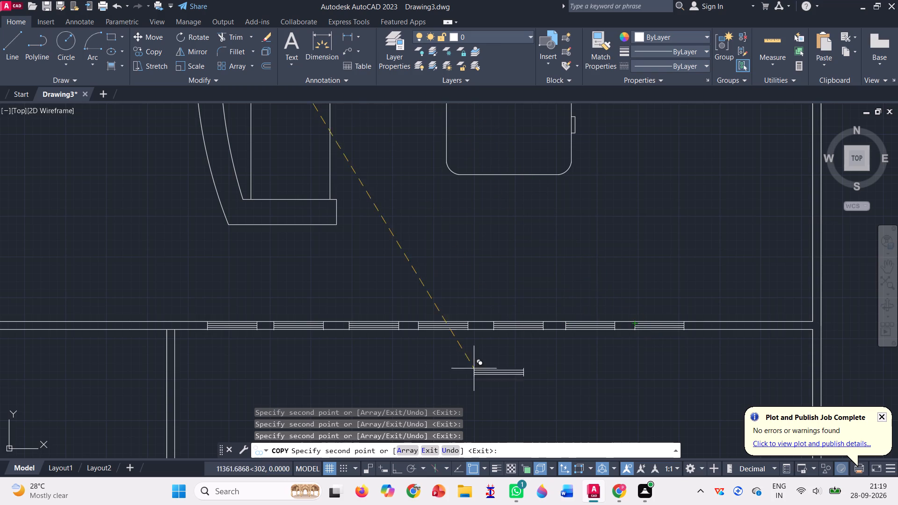
pyautogui.press('Escape')
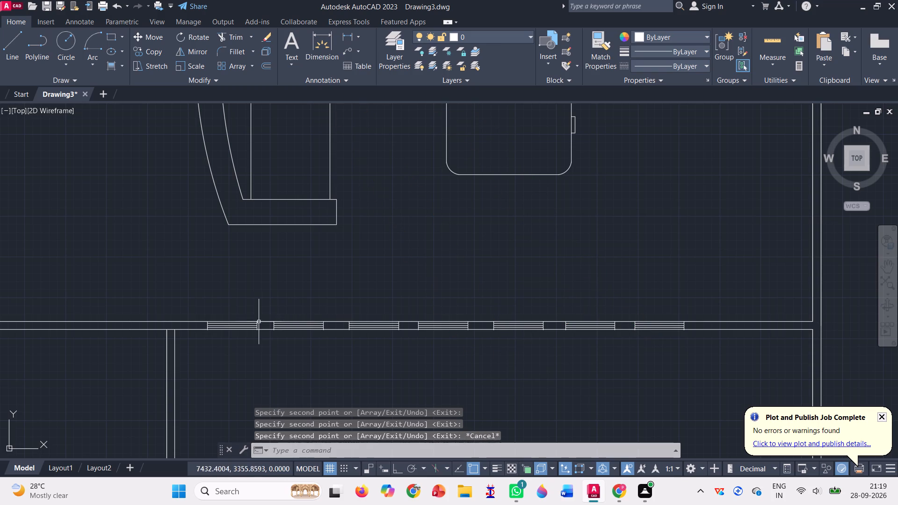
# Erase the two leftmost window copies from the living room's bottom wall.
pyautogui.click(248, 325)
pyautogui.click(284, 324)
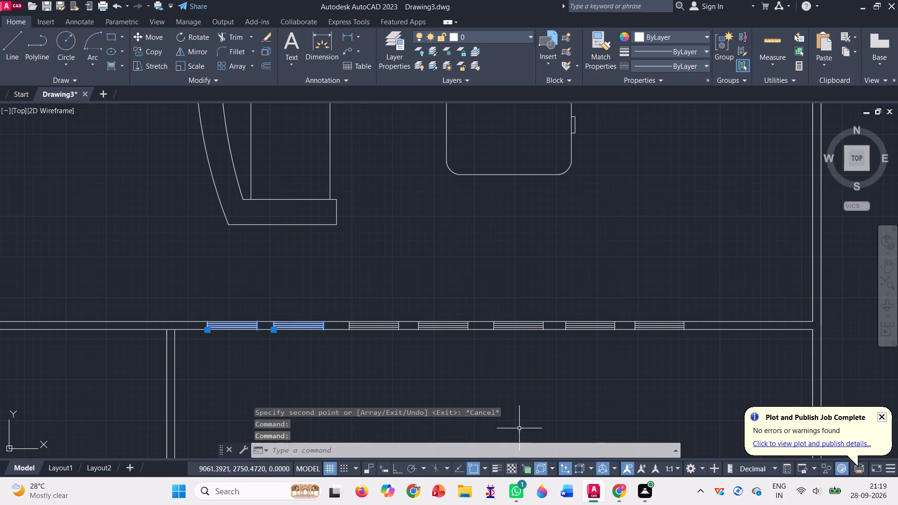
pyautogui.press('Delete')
# Draw a narrow door jamb with connected lines between both faces of the living room's bottom wall, near its left corner.
pyautogui.scroll(-2, 468, 401)
pyautogui.scroll(-1, 526, 324)
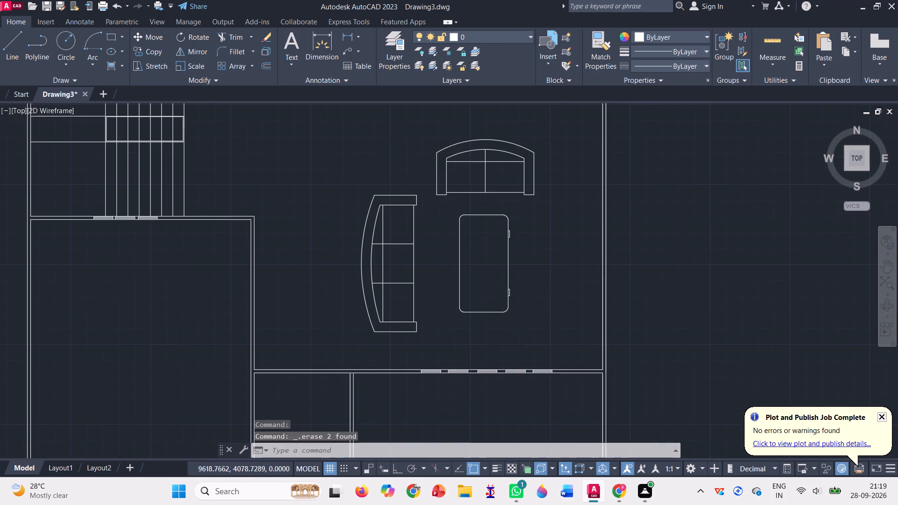
pyautogui.scroll(-1, 526, 339)
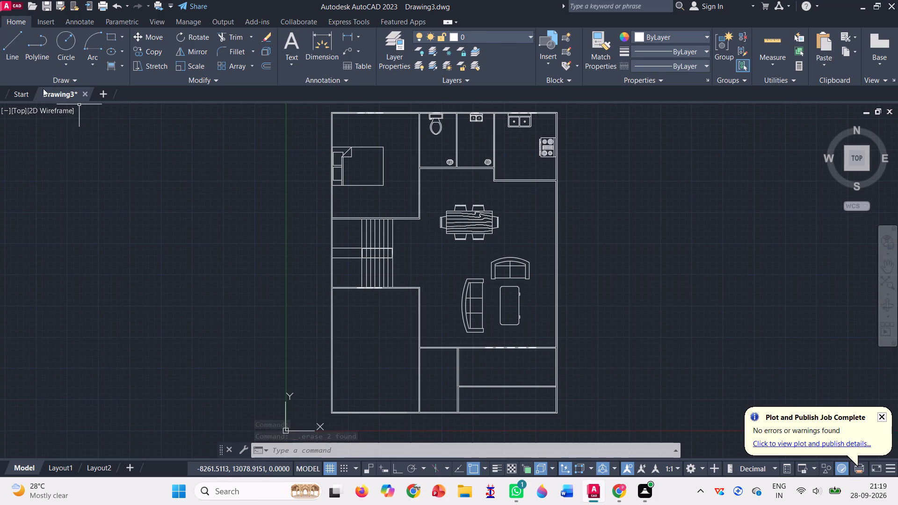
pyautogui.doubleClick(15, 57)
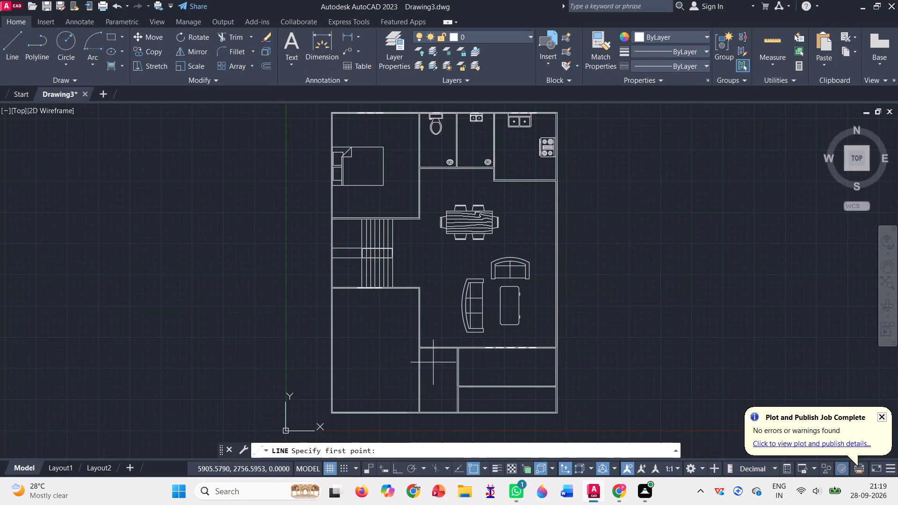
pyautogui.scroll(3, 433, 361)
pyautogui.scroll(2, 402, 303)
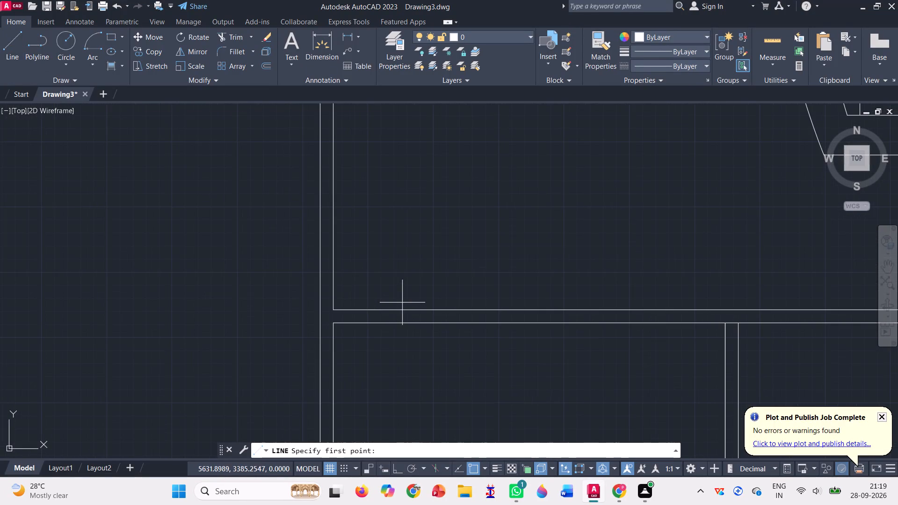
pyautogui.click(378, 309)
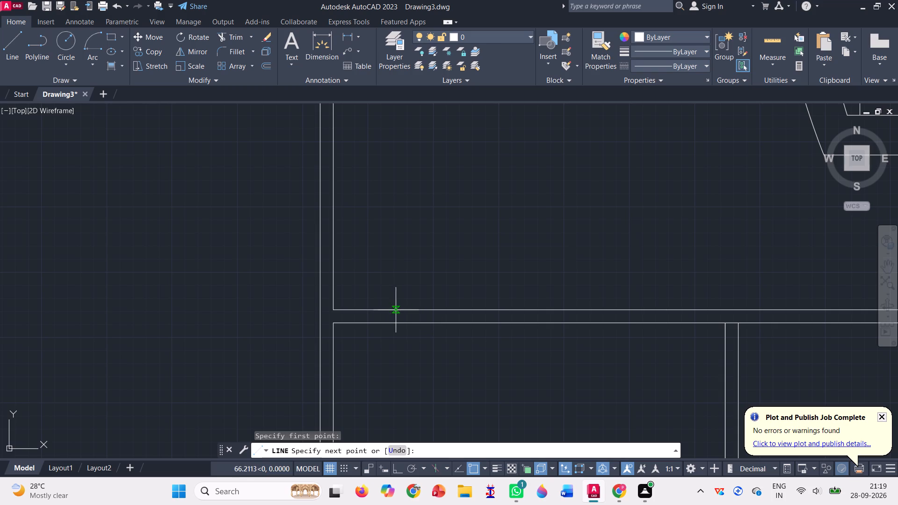
pyautogui.click(378, 323)
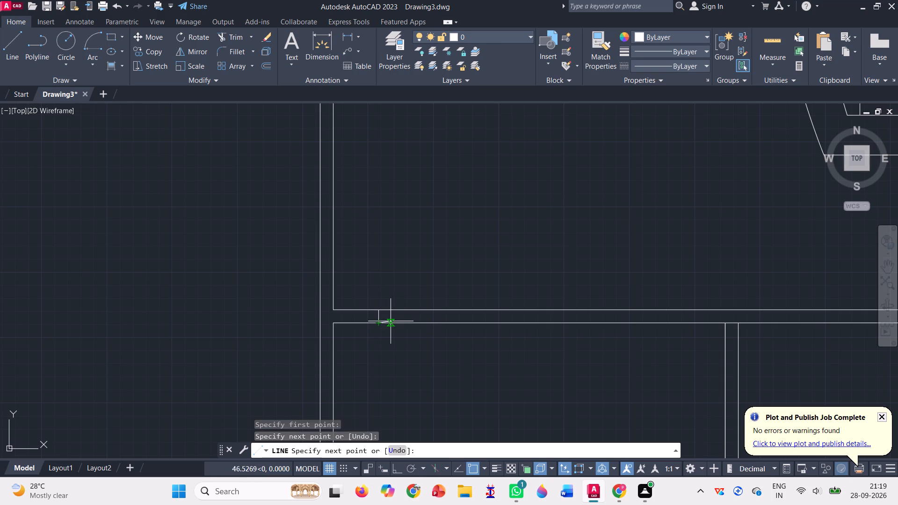
pyautogui.click(392, 321)
pyautogui.click(391, 307)
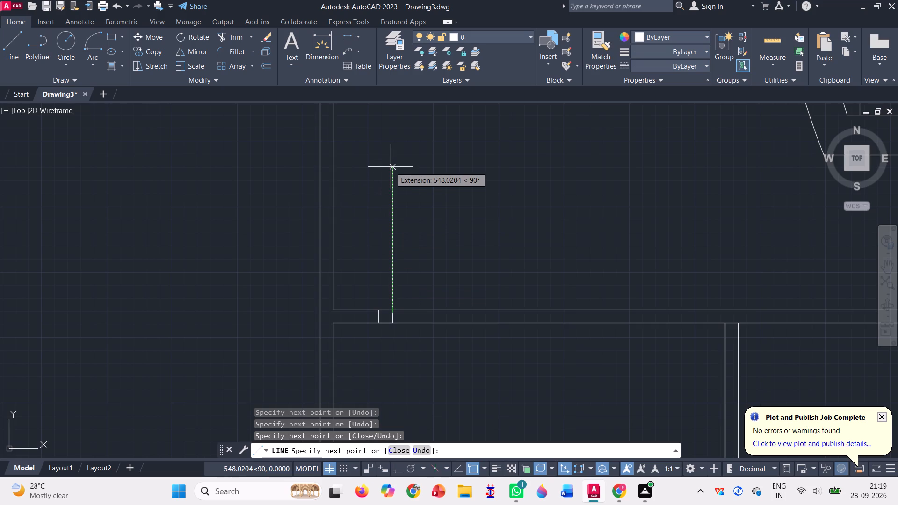
# Continue the line into a door leaf 600 high and 100 wide, turning Ortho on, and end it on the wall's upper face.
pyautogui.write('600')
pyautogui.press('Return')
pyautogui.scroll(-2, 359, 201)
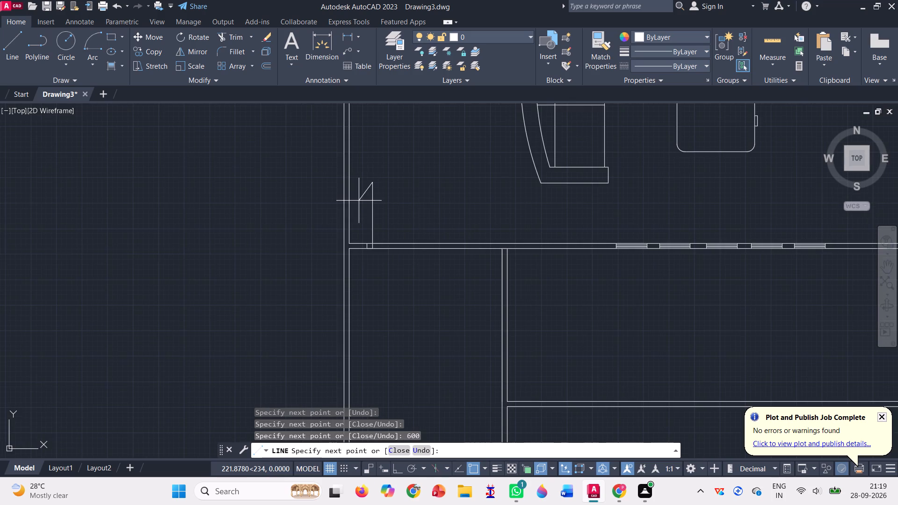
pyautogui.scroll(-2, 359, 202)
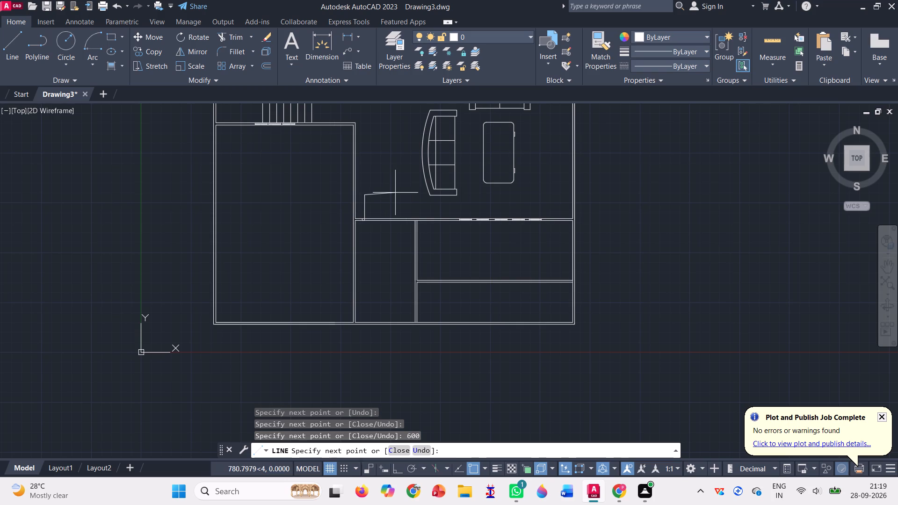
pyautogui.click(396, 464)
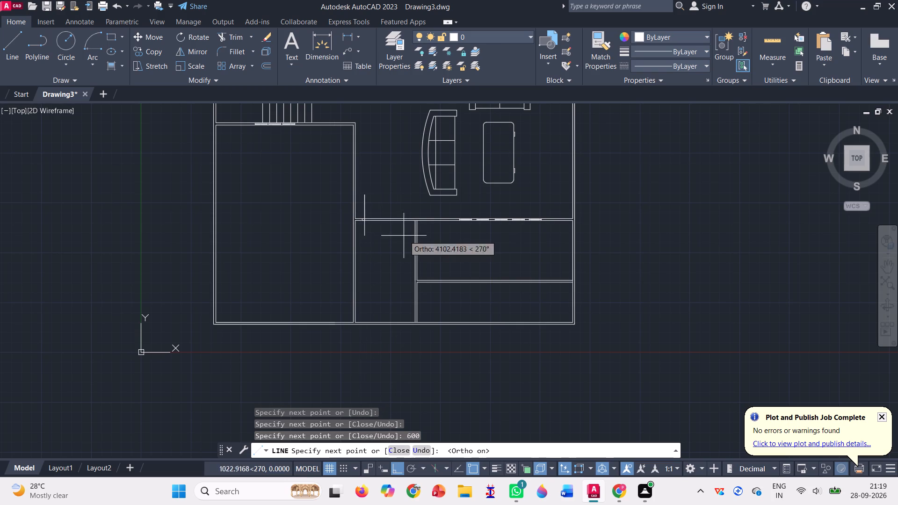
pyautogui.write('100')
pyautogui.press('Return')
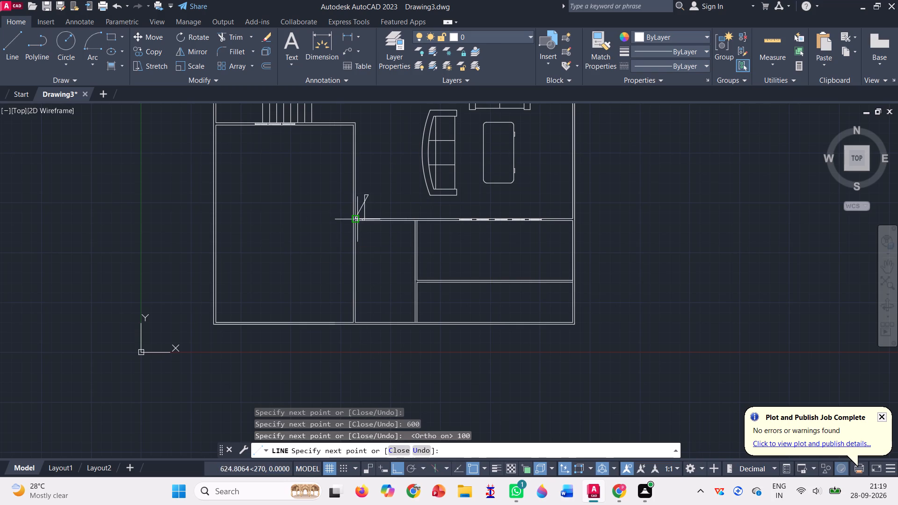
pyautogui.scroll(4, 367, 222)
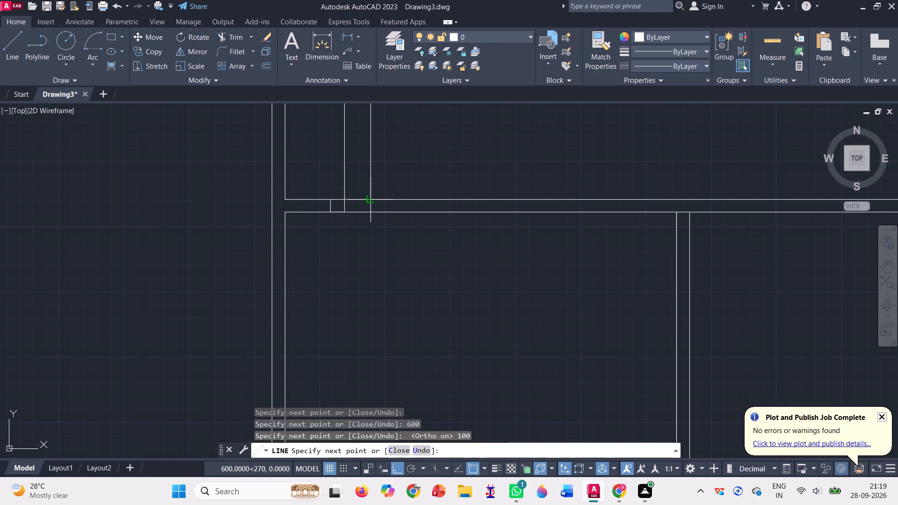
pyautogui.click(372, 198)
pyautogui.scroll(-1, 375, 199)
pyautogui.press('Return')
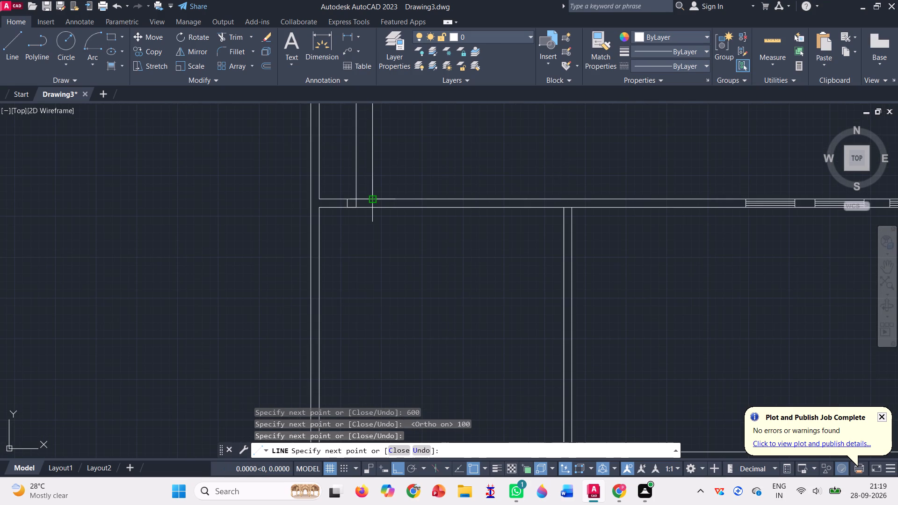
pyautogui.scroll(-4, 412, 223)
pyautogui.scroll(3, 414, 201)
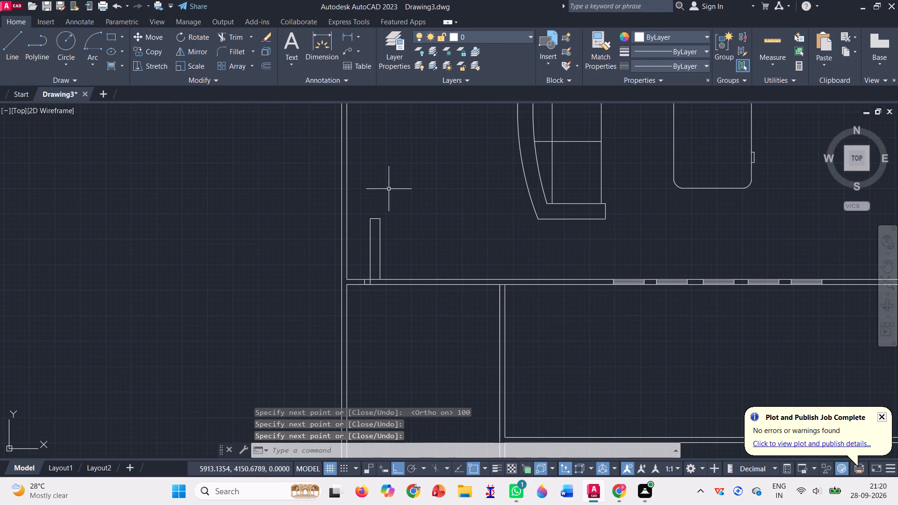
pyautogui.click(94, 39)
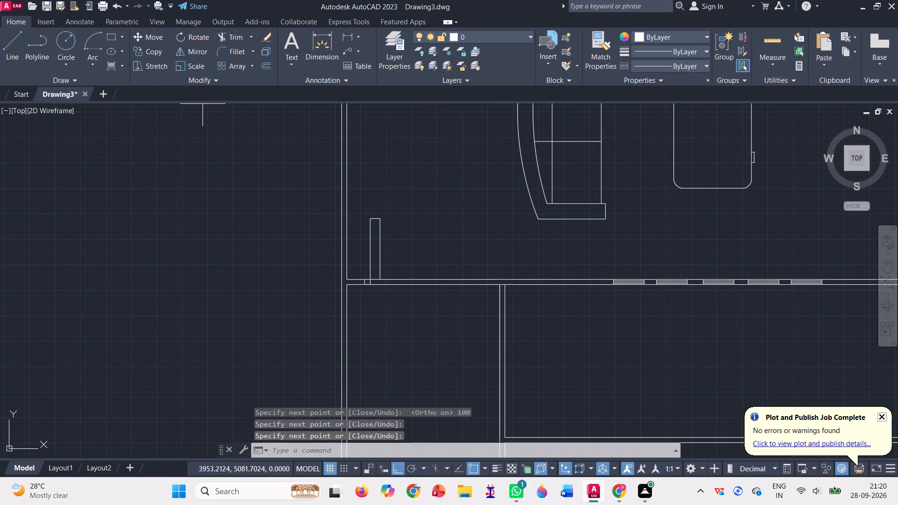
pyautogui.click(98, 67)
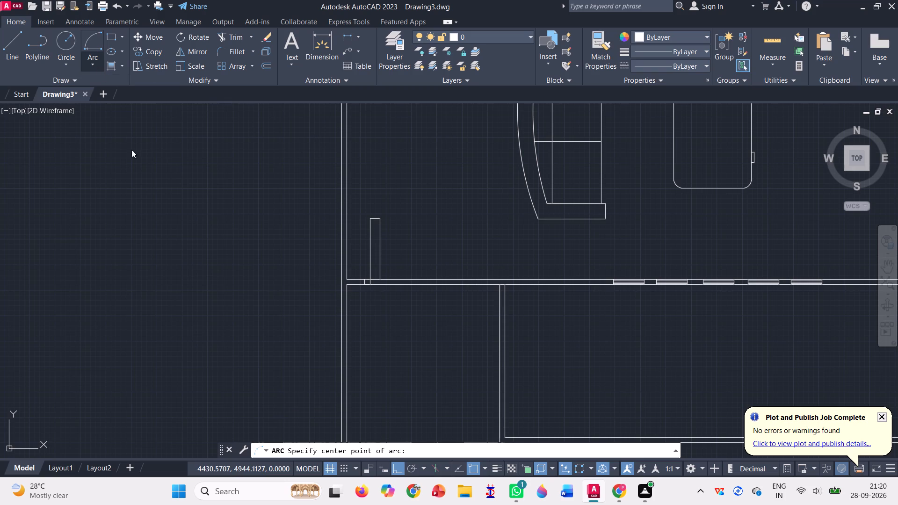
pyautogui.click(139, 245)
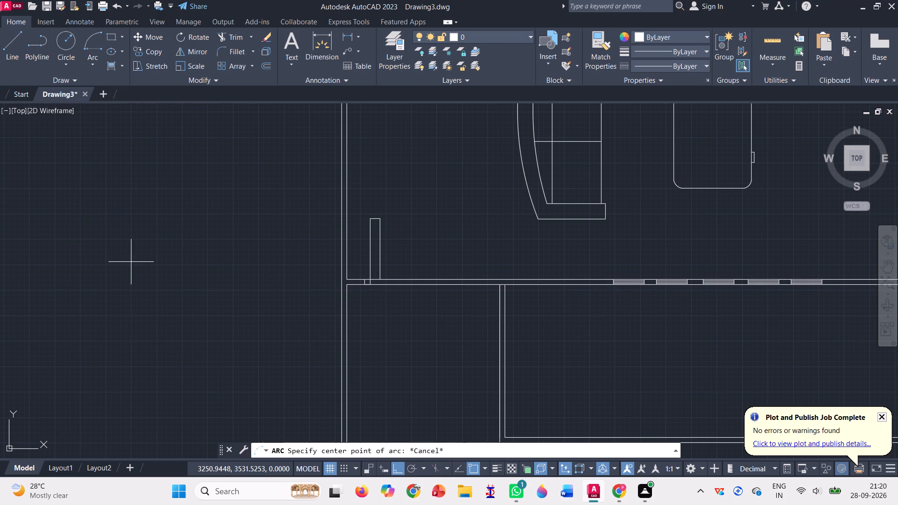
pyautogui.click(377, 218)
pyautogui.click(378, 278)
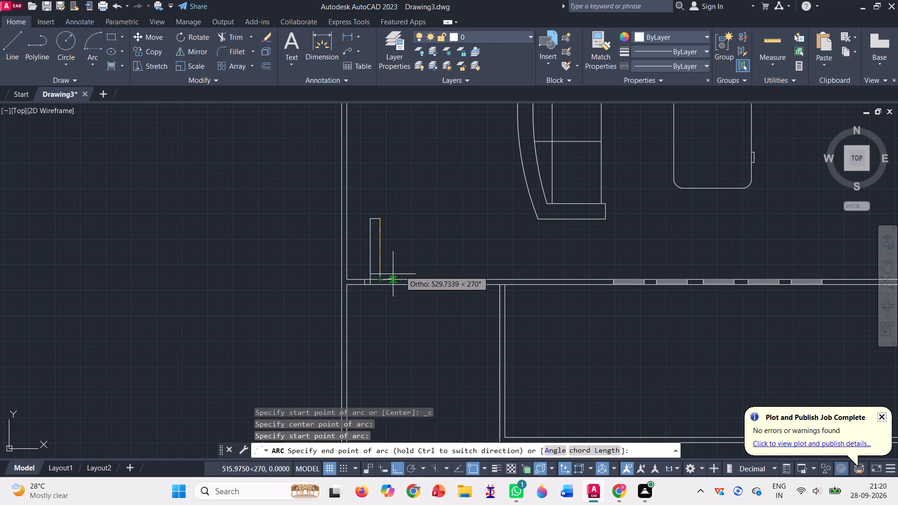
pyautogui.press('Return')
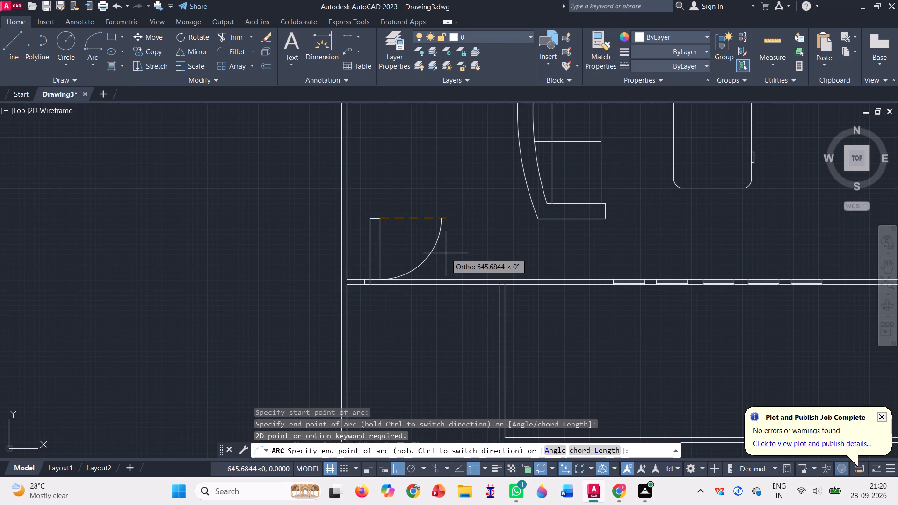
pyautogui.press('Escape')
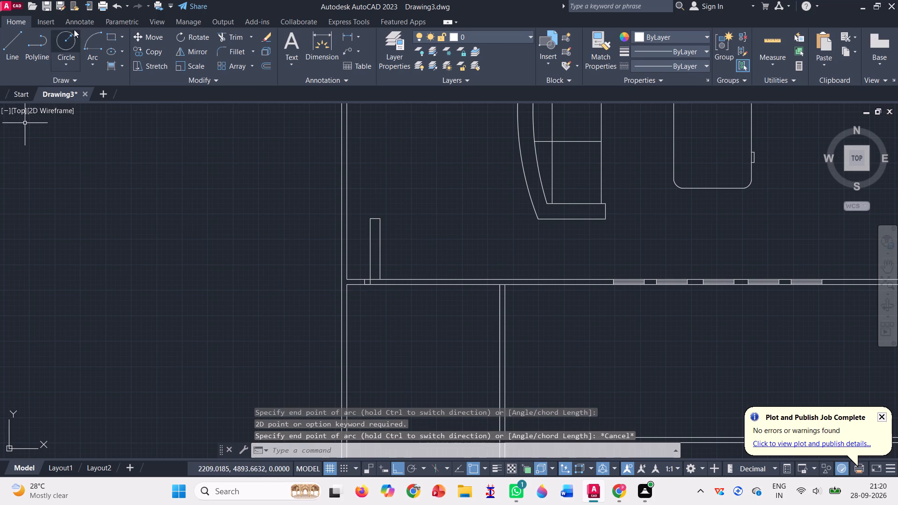
# Draw a quarter-circle door swing arc centred on the leaf's lower right corner, from its upper right corner round to the left.
pyautogui.click(88, 45)
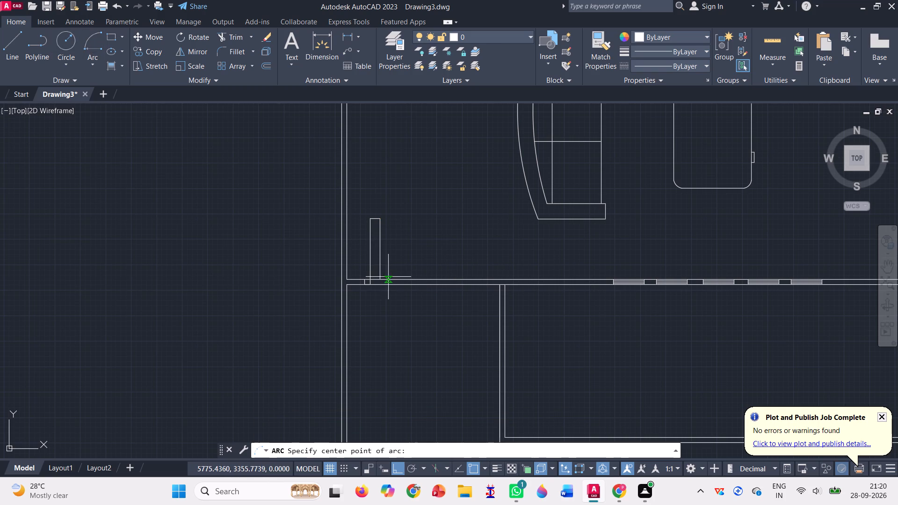
pyautogui.click(379, 278)
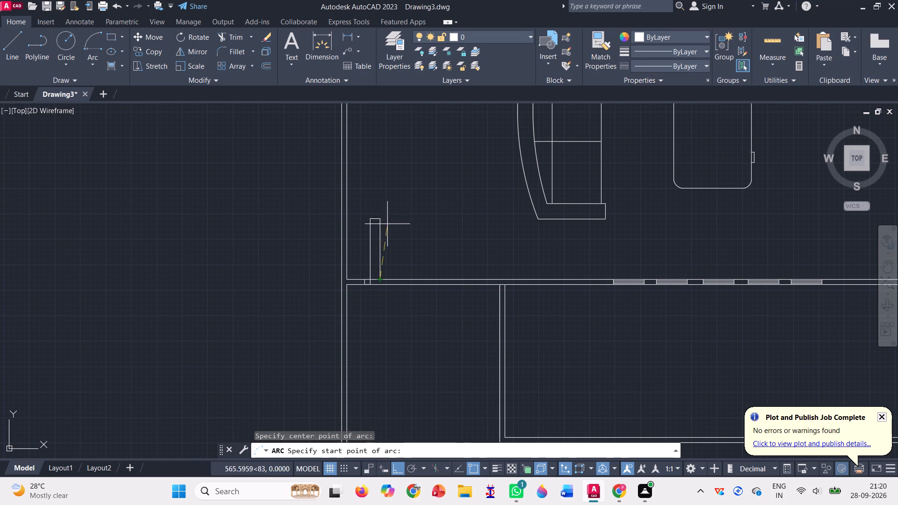
pyautogui.click(378, 218)
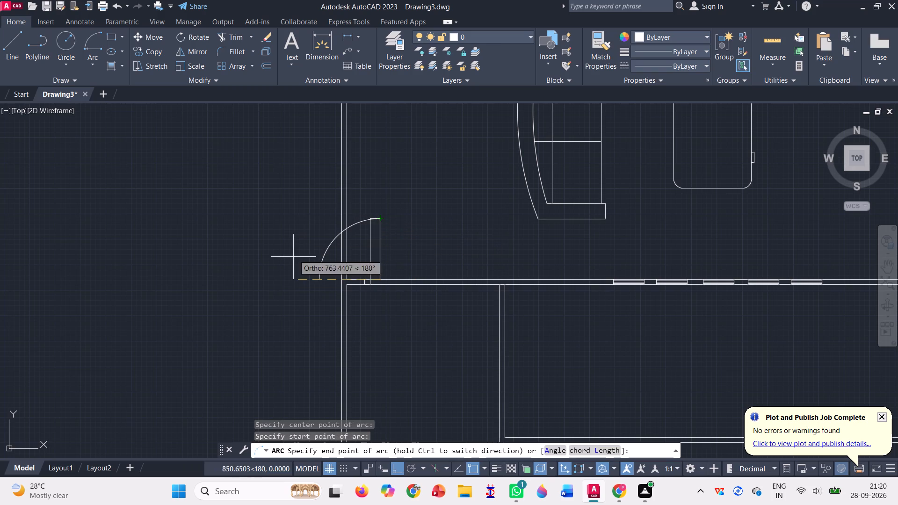
pyautogui.click(267, 272)
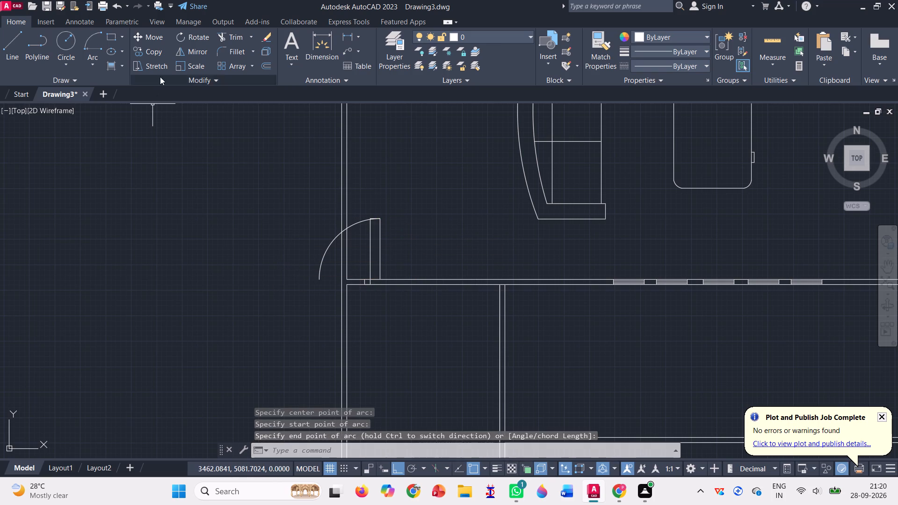
# Mirror the swing arc to the right about the door leaf's right edge, keeping the source arc.
pyautogui.click(189, 53)
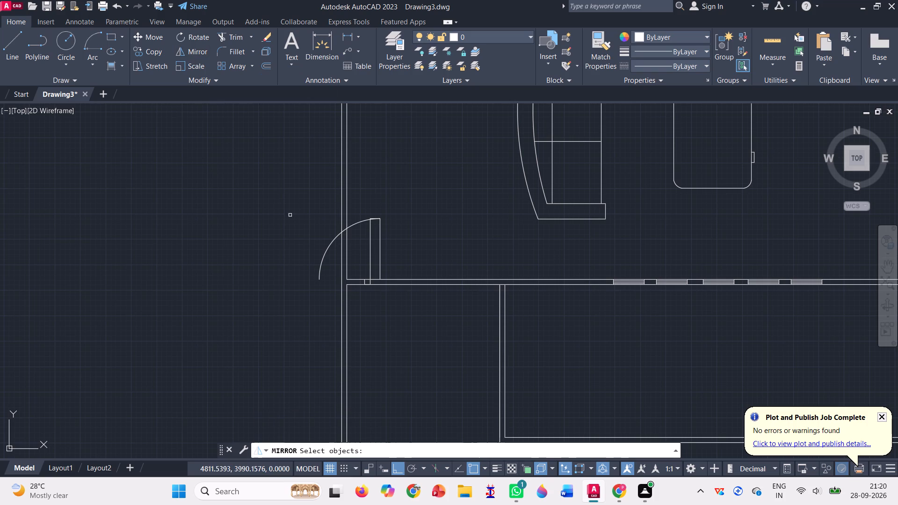
pyautogui.click(319, 265)
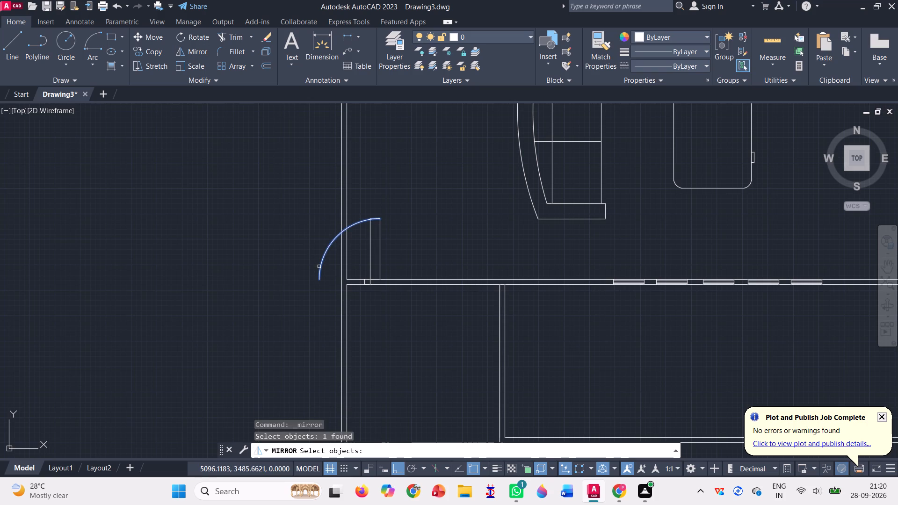
pyautogui.press('Return')
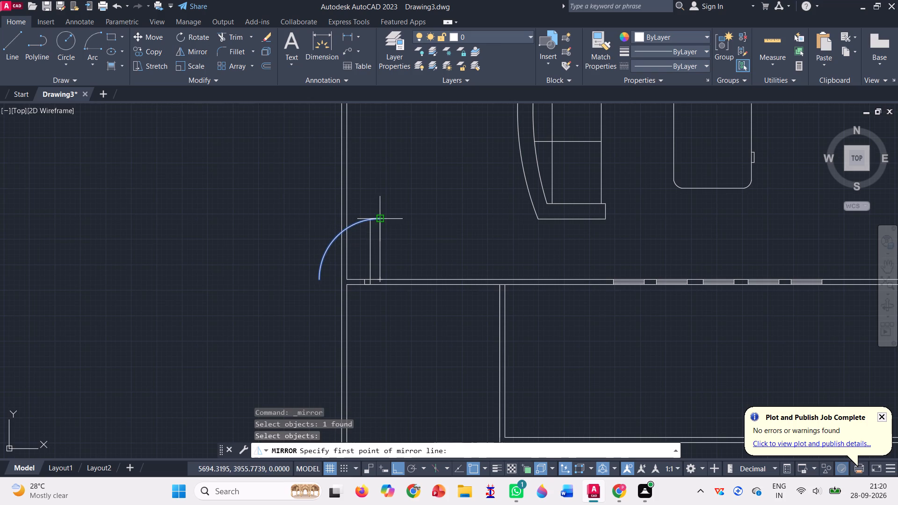
pyautogui.click(380, 221)
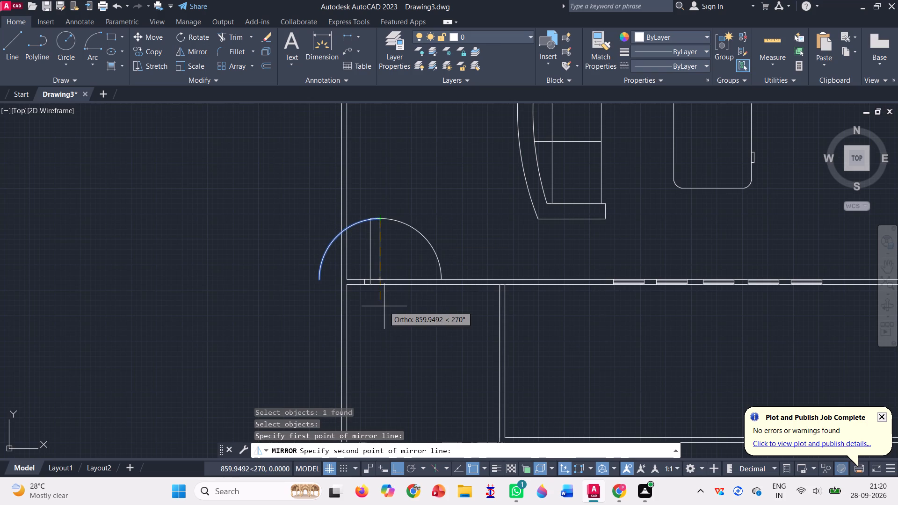
pyautogui.click(384, 306)
pyautogui.doubleClick(426, 187)
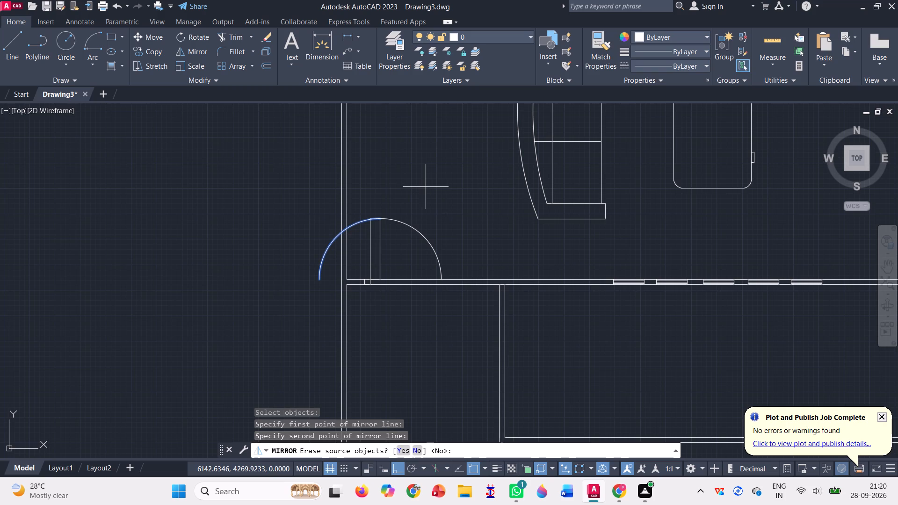
pyautogui.press('Return')
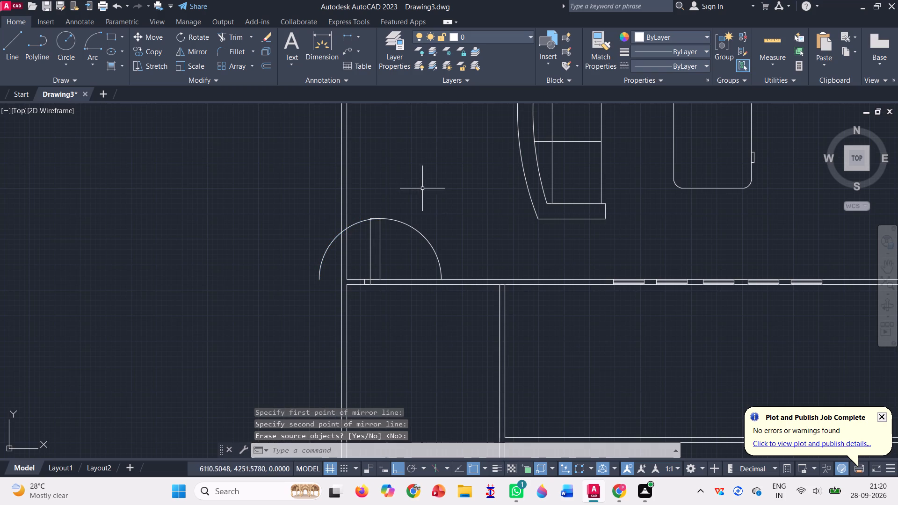
# Erase the original swing arc on the left side of the door leaf.
pyautogui.click(326, 253)
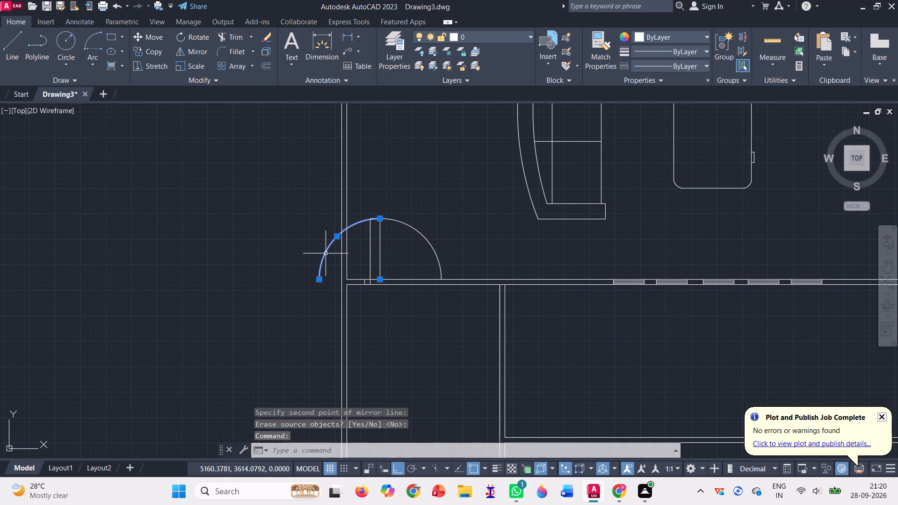
pyautogui.press('Delete')
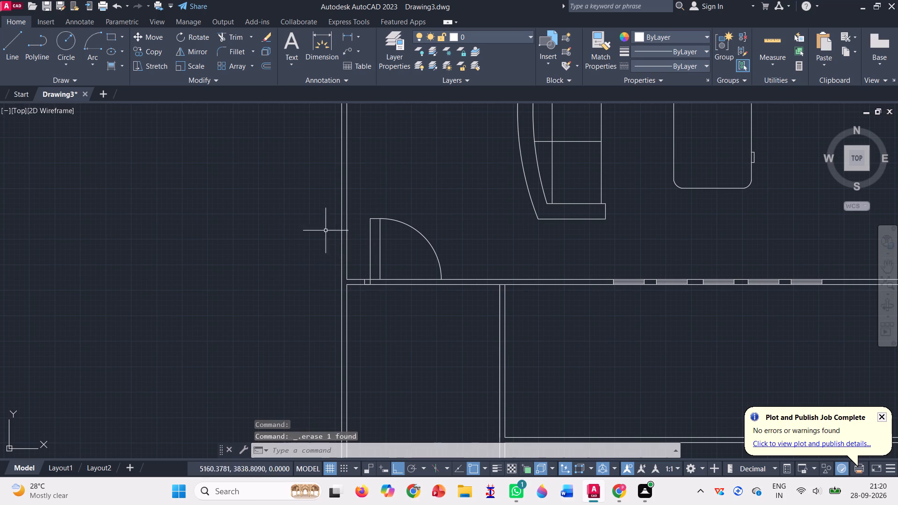
# Copy the three door jamb lines from the leaf's left side to the swing arc's lower end on the wall.
pyautogui.click(140, 49)
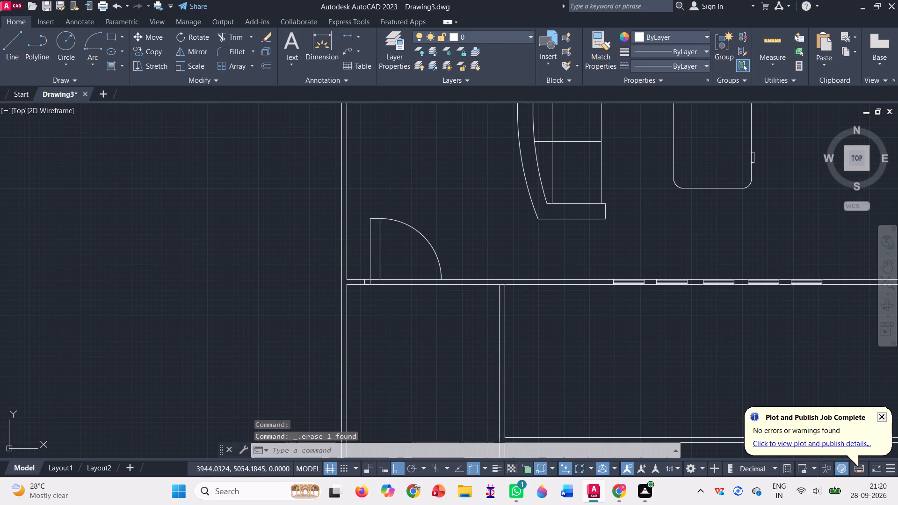
pyautogui.scroll(3, 392, 300)
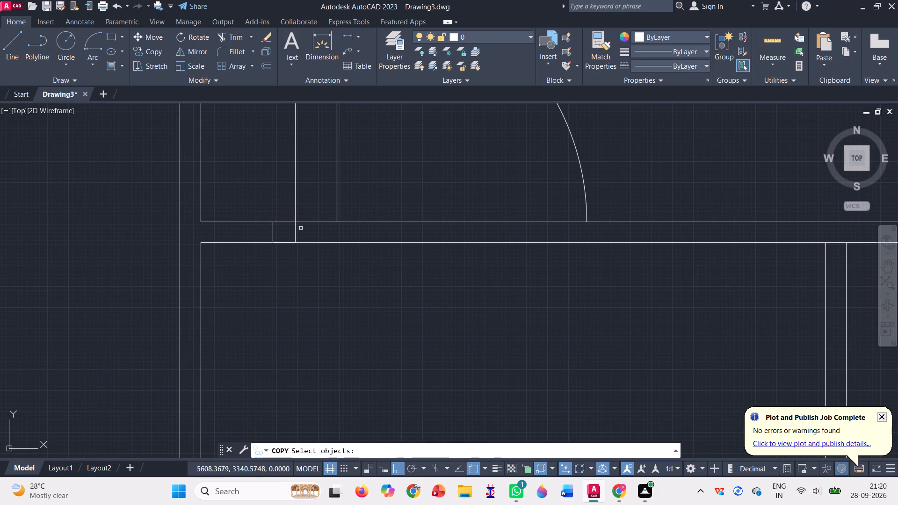
pyautogui.scroll(1, 301, 228)
pyautogui.click(290, 233)
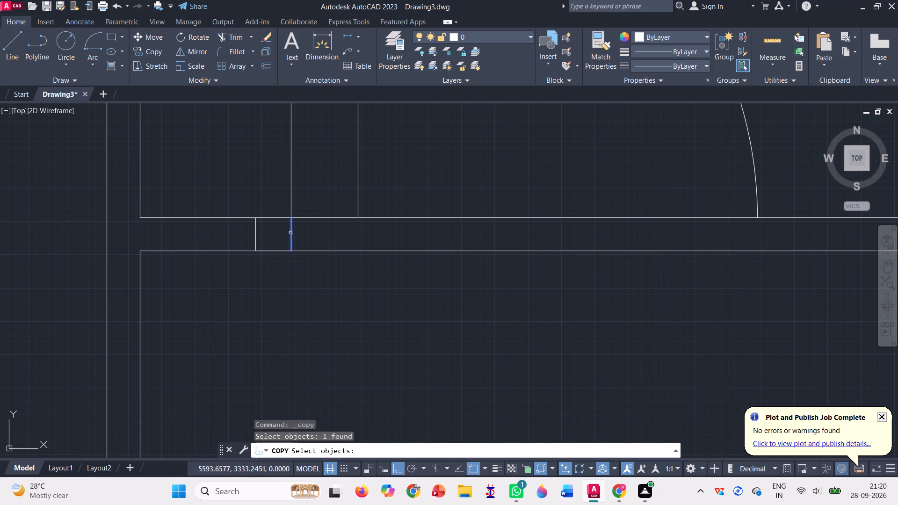
pyautogui.click(255, 237)
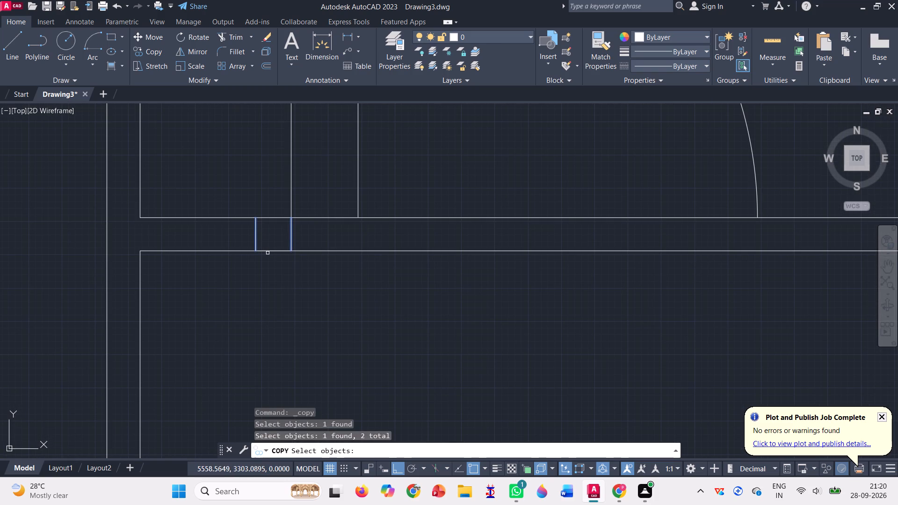
pyautogui.click(269, 251)
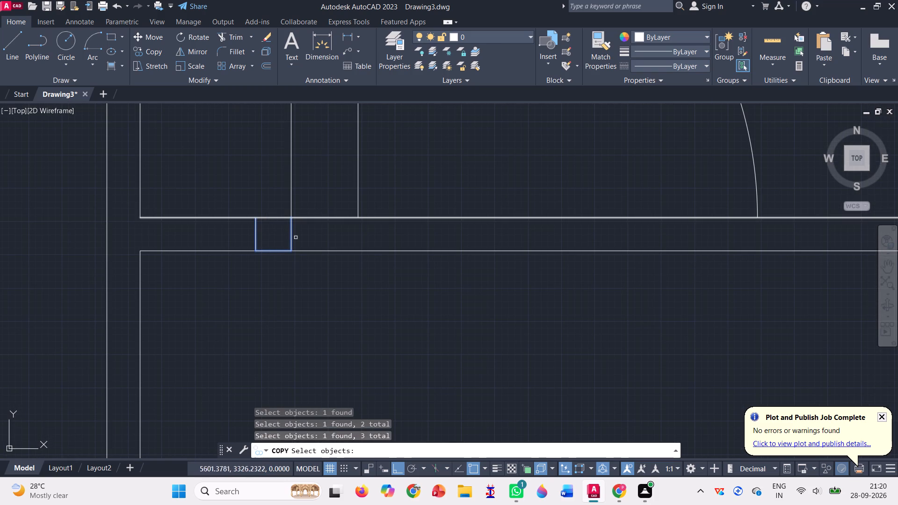
pyautogui.press('Return')
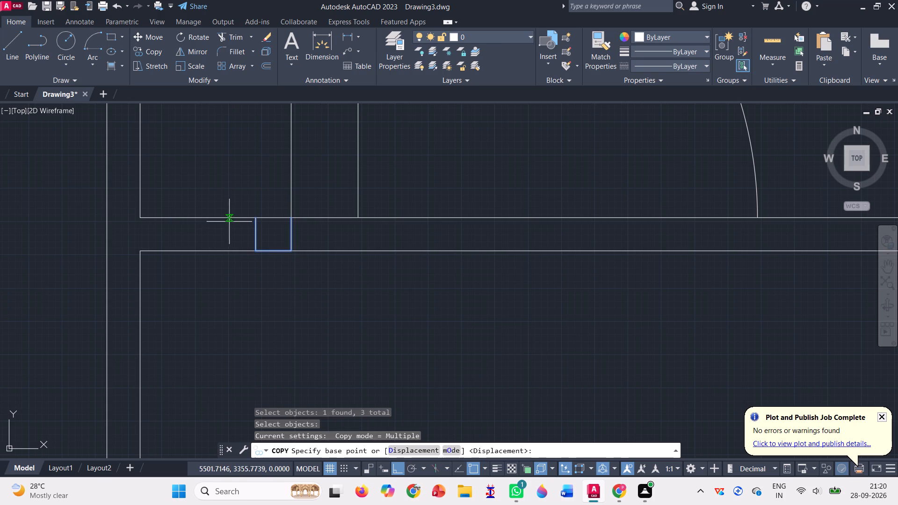
pyautogui.click(256, 218)
pyautogui.scroll(-2, 254, 217)
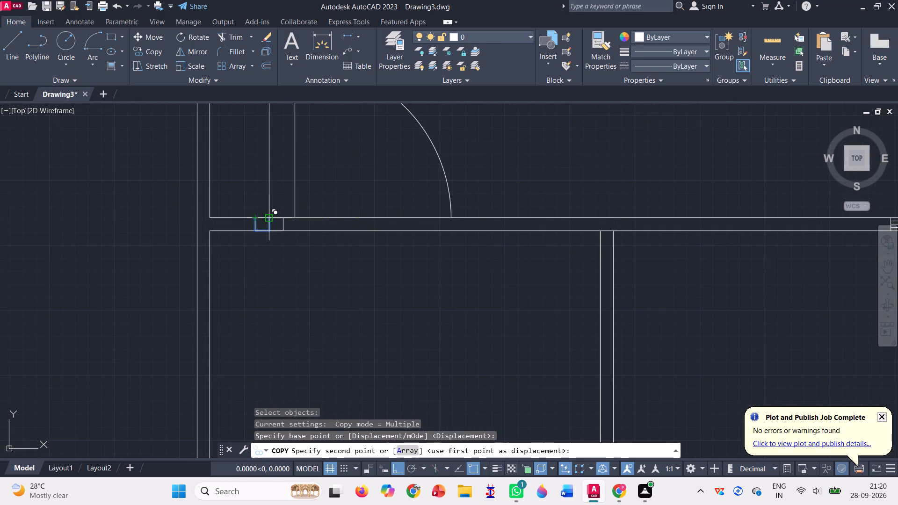
pyautogui.scroll(3, 454, 220)
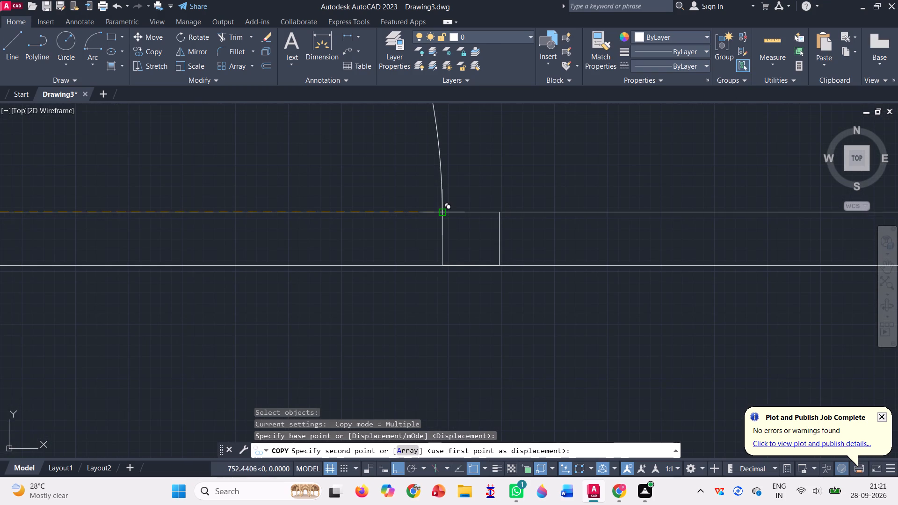
pyautogui.click(440, 214)
pyautogui.scroll(-4, 407, 262)
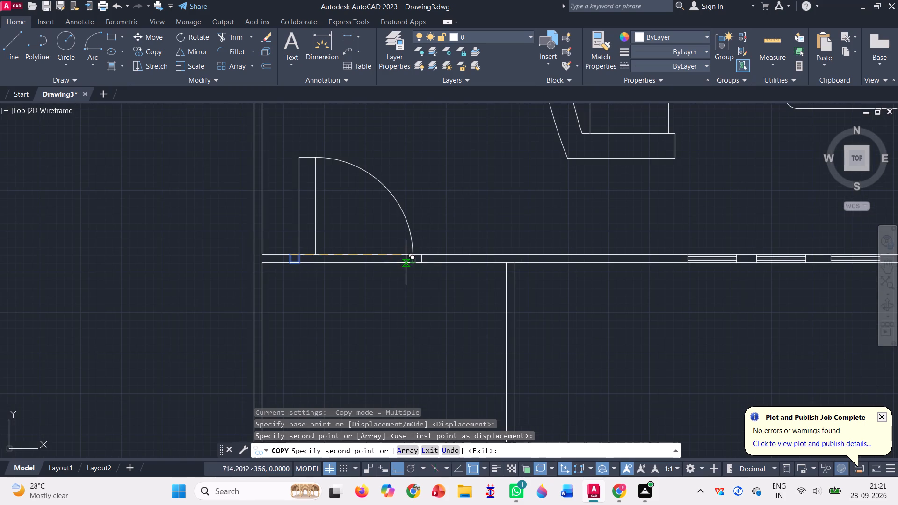
pyautogui.press('Return')
# Copy the complete door by its jamb's lower left corner into the lower walls of the toilet and washbasin rooms, turning Ortho off.
pyautogui.scroll(-2, 331, 296)
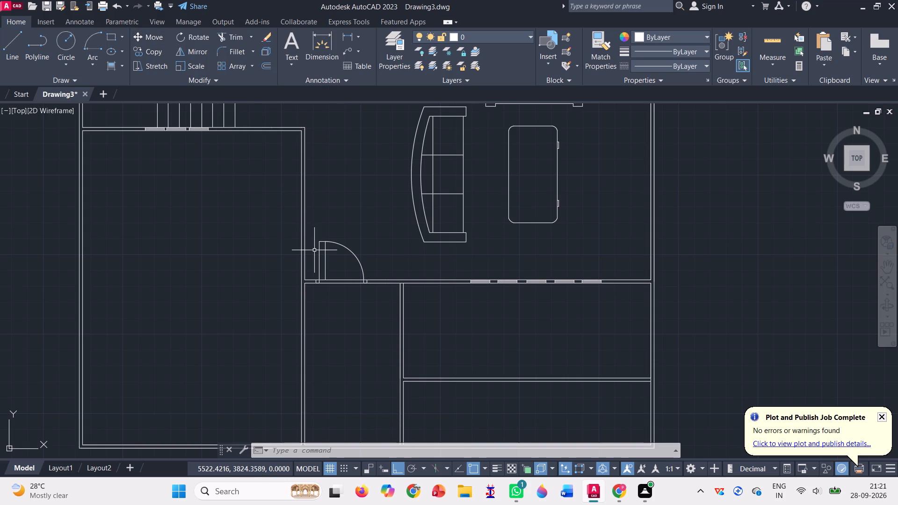
pyautogui.scroll(2, 314, 250)
pyautogui.moveTo(308, 224); pyautogui.dragTo(386, 207)
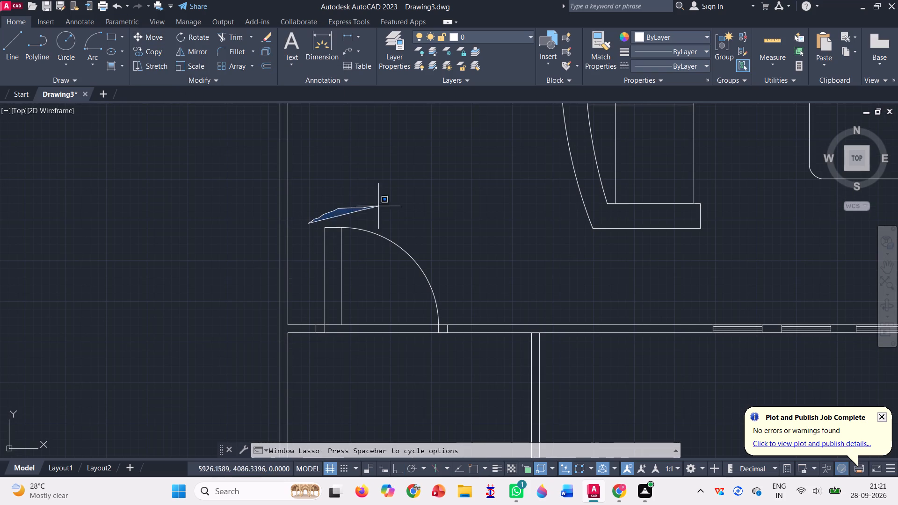
pyautogui.moveTo(386, 207); pyautogui.dragTo(322, 360)
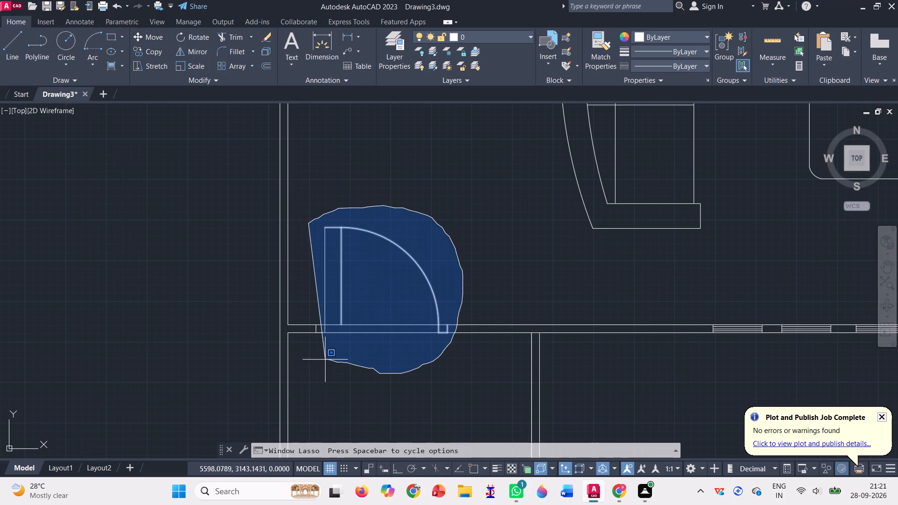
pyautogui.moveTo(322, 360); pyautogui.dragTo(311, 363)
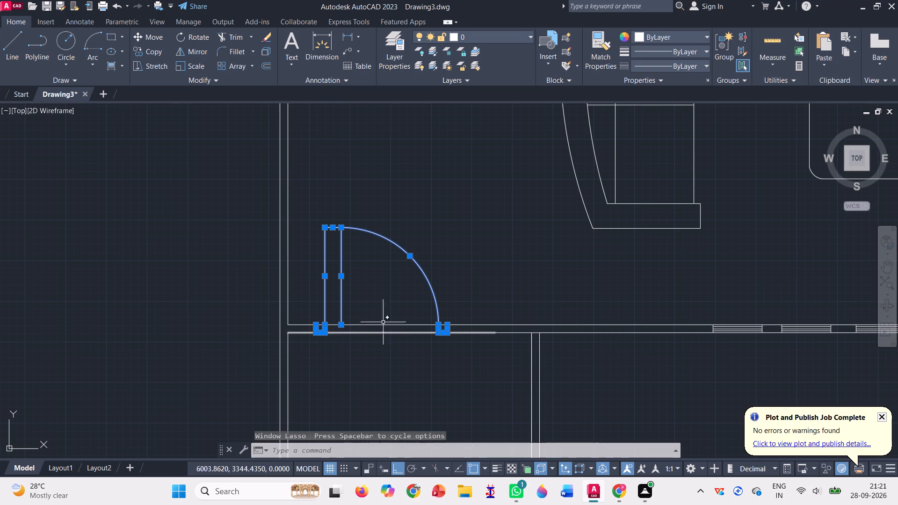
pyautogui.click(157, 52)
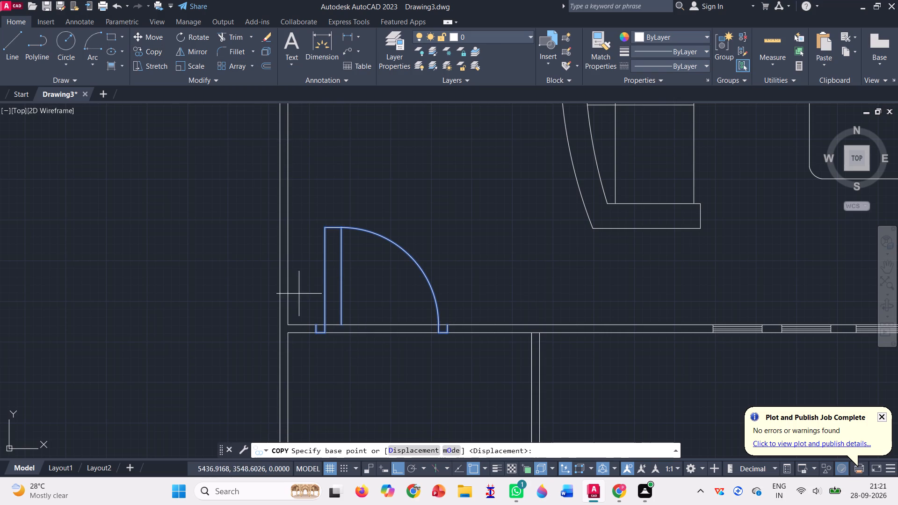
pyautogui.click(316, 333)
pyautogui.scroll(-2, 316, 333)
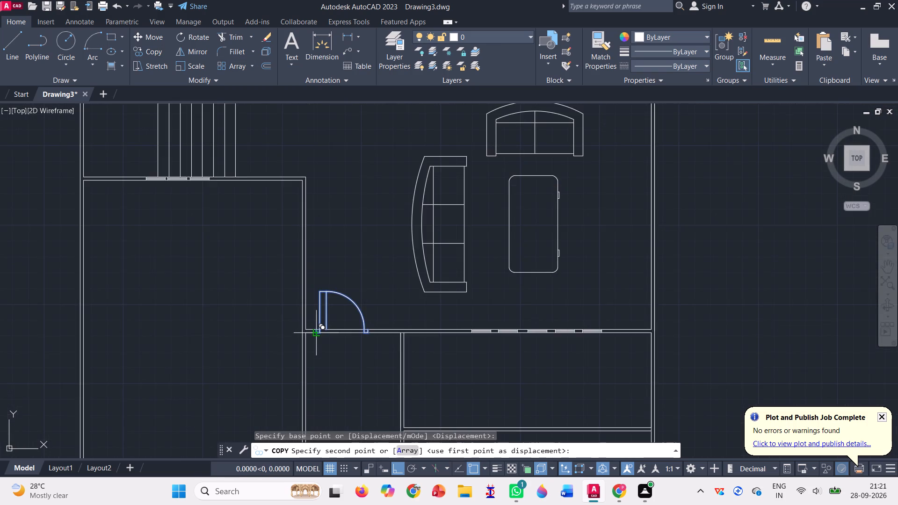
pyautogui.scroll(-2, 316, 333)
pyautogui.scroll(3, 325, 148)
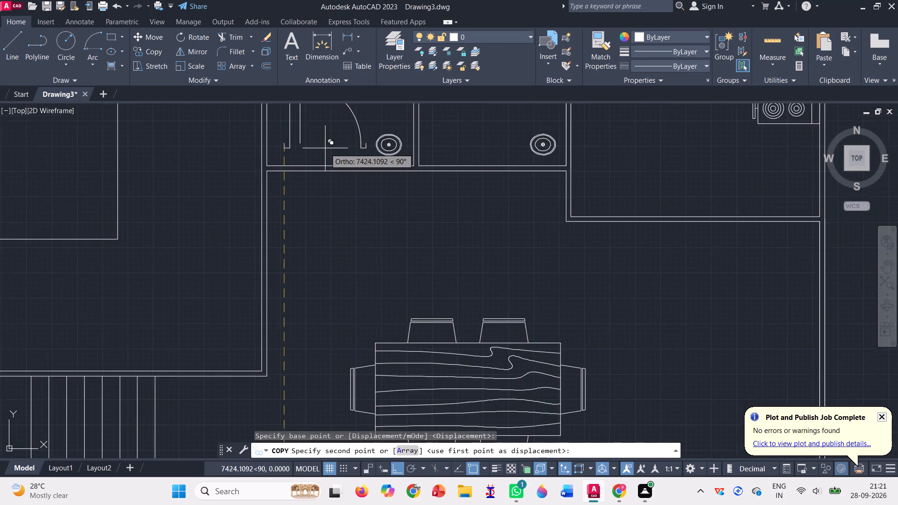
pyautogui.scroll(1, 325, 148)
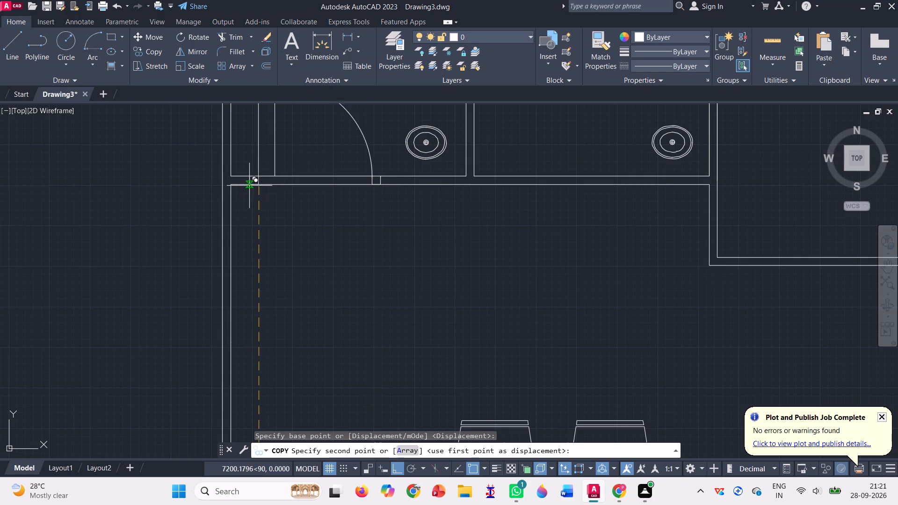
pyautogui.click(394, 466)
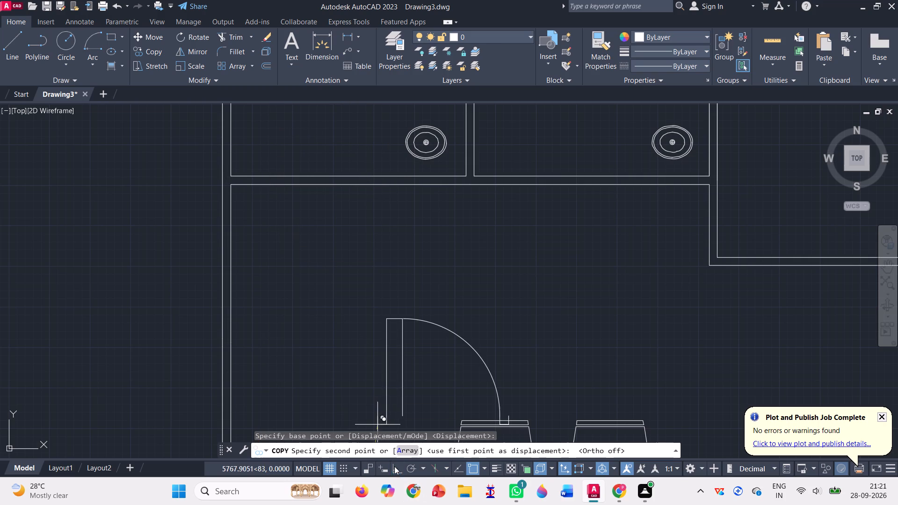
pyautogui.click(230, 185)
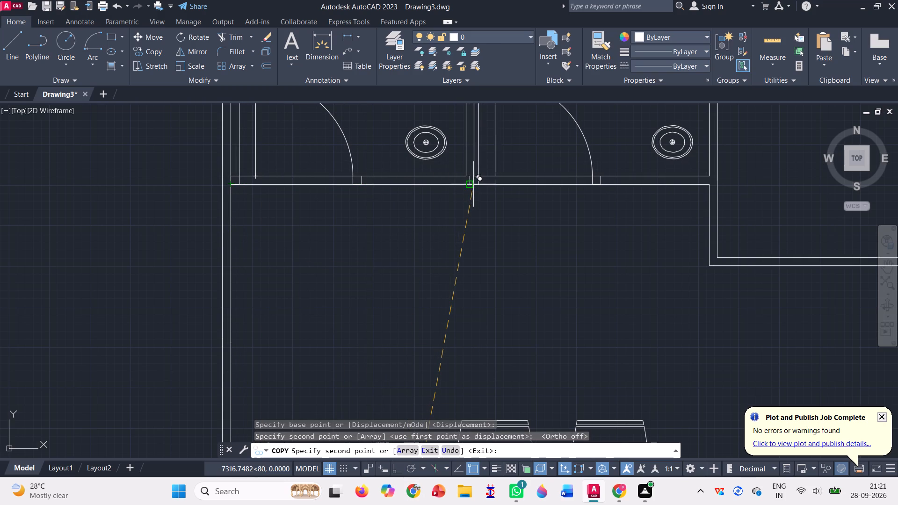
pyautogui.scroll(4, 475, 185)
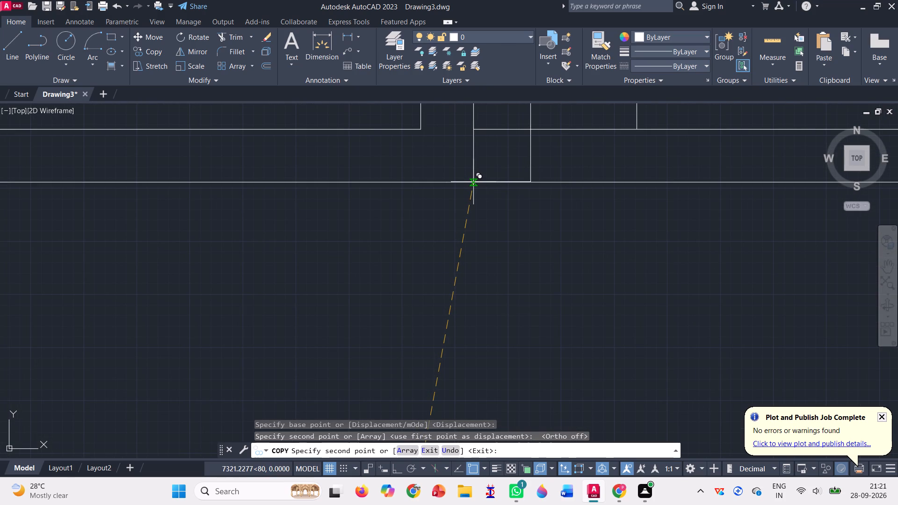
pyautogui.click(473, 182)
# Place another copy of the door in the empty space outside the plan's right wall and finish copying.
pyautogui.scroll(-4, 473, 182)
pyautogui.scroll(1, 470, 183)
pyautogui.scroll(-3, 469, 184)
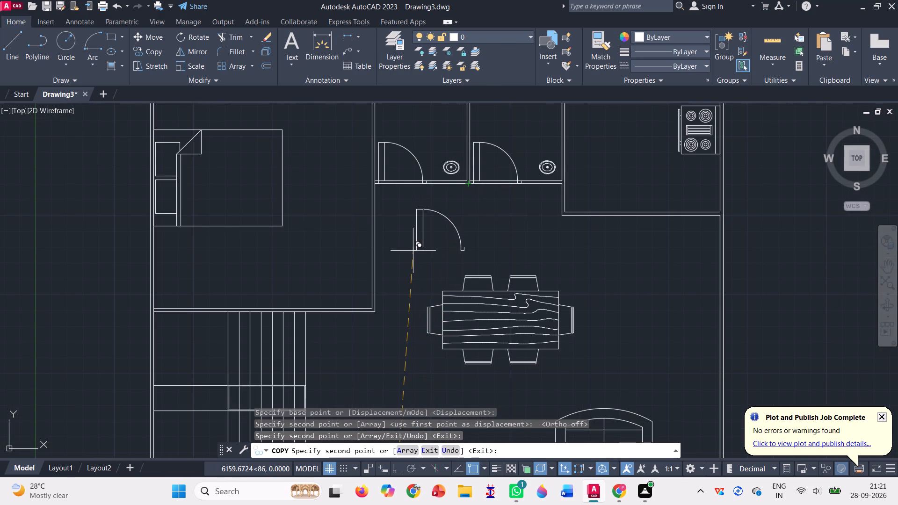
pyautogui.scroll(-2, 413, 251)
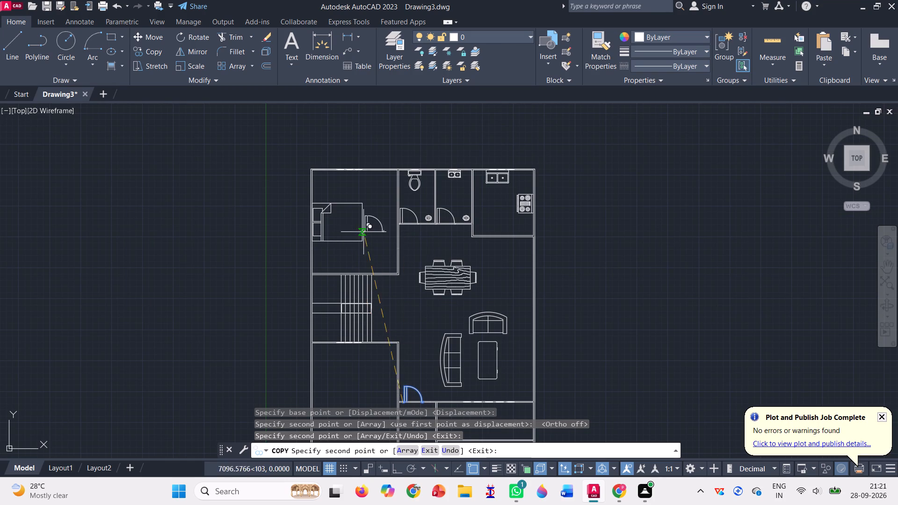
pyautogui.click(564, 261)
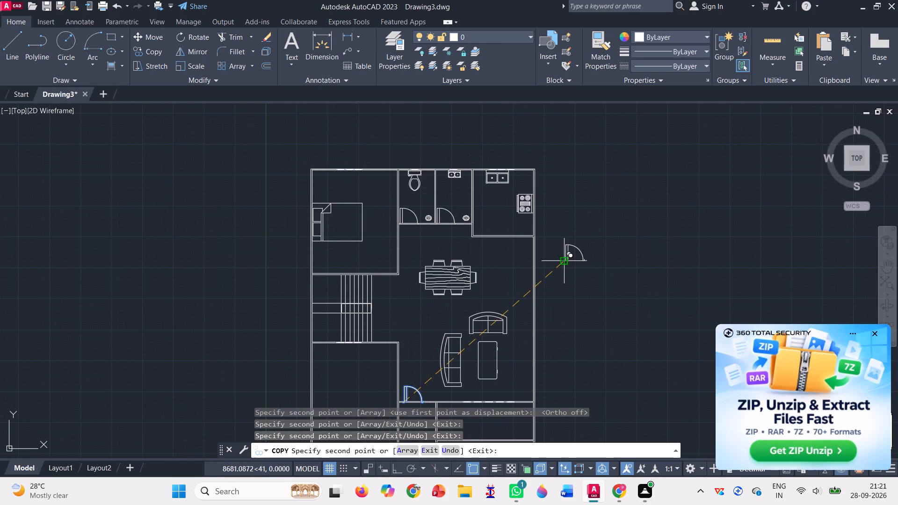
pyautogui.press('Return')
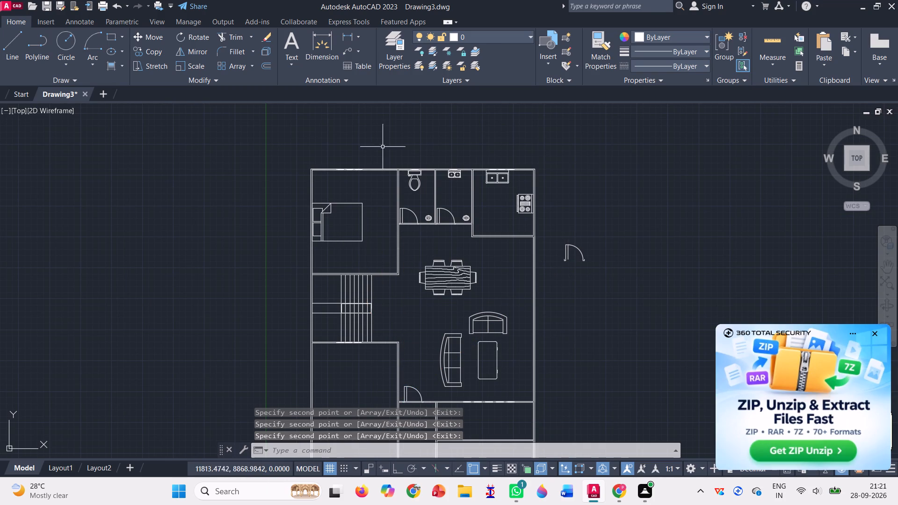
# Draw a line across the loose door copy from the left jamb's upper left corner to the right jamb's upper right corner.
pyautogui.click(13, 55)
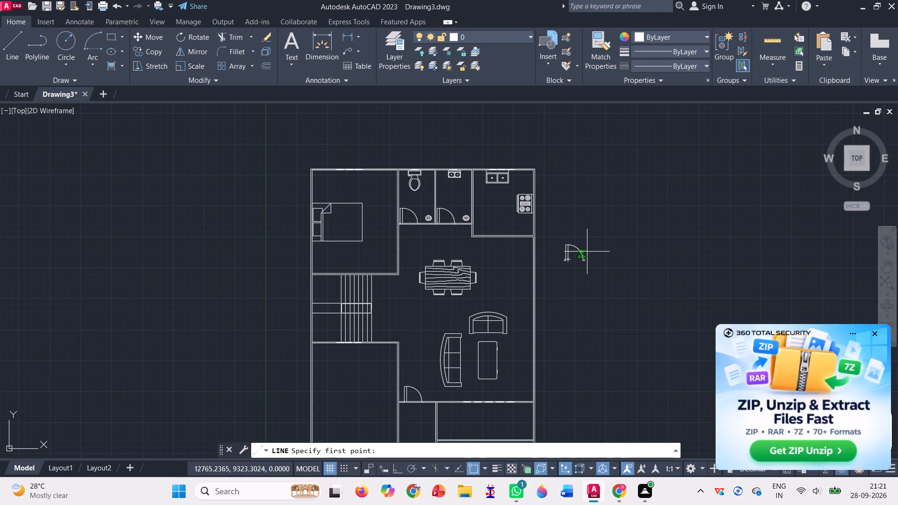
pyautogui.scroll(4, 587, 252)
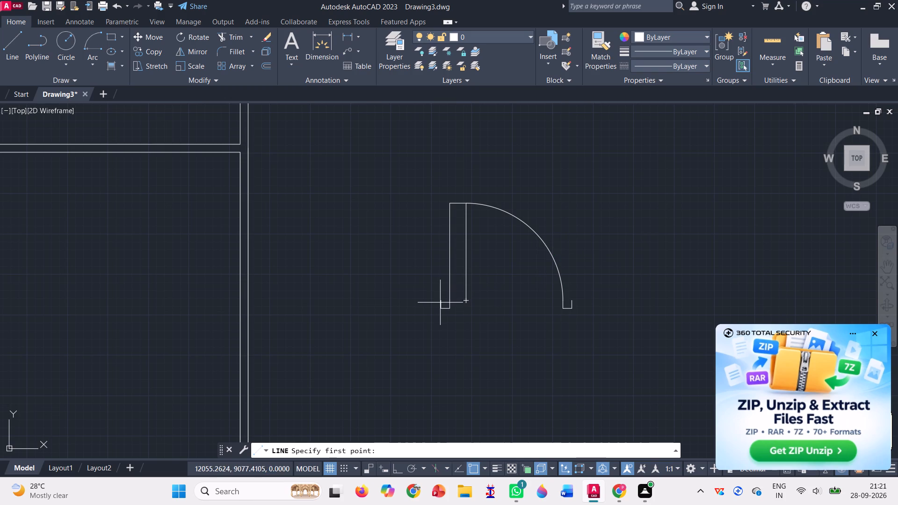
pyautogui.click(441, 301)
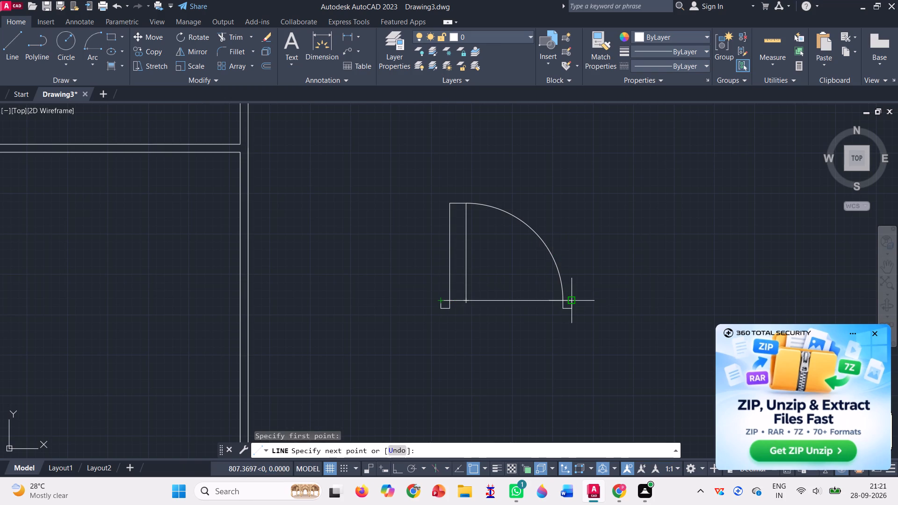
pyautogui.click(575, 300)
pyautogui.press('Return')
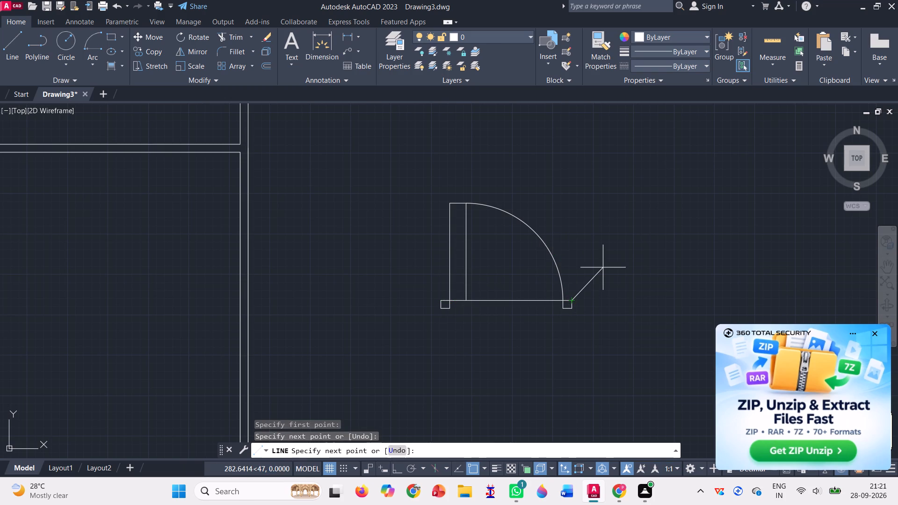
# Trim the new line between the door leaf and the right jamb on the loose door copy.
pyautogui.click(235, 40)
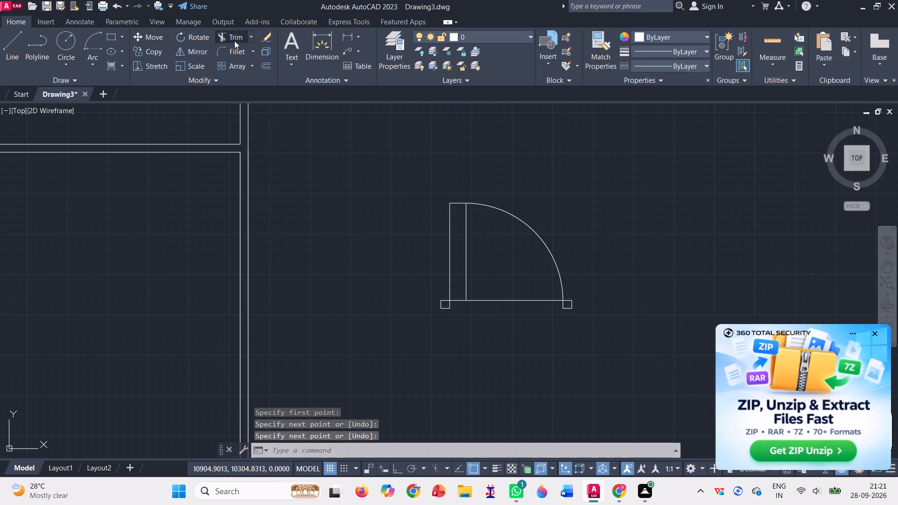
pyautogui.moveTo(492, 256); pyautogui.dragTo(507, 312)
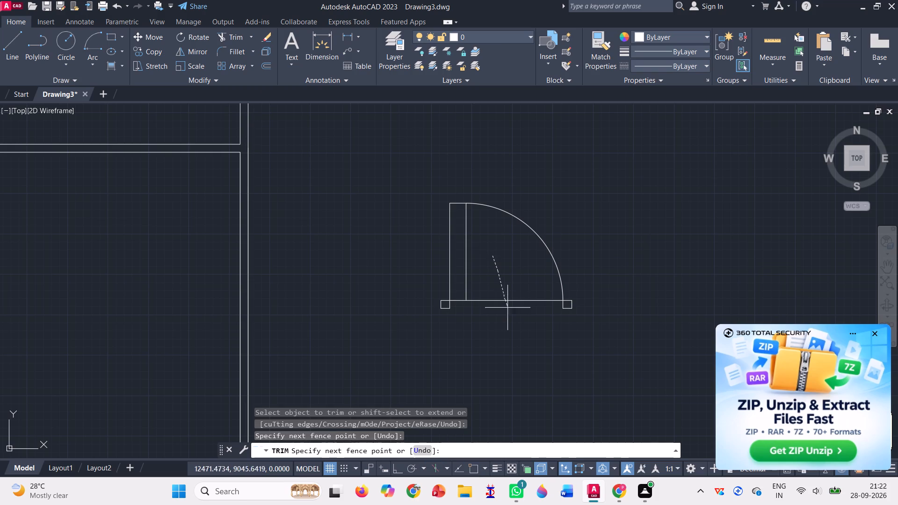
pyautogui.moveTo(507, 312); pyautogui.dragTo(507, 318)
pyautogui.press('Return')
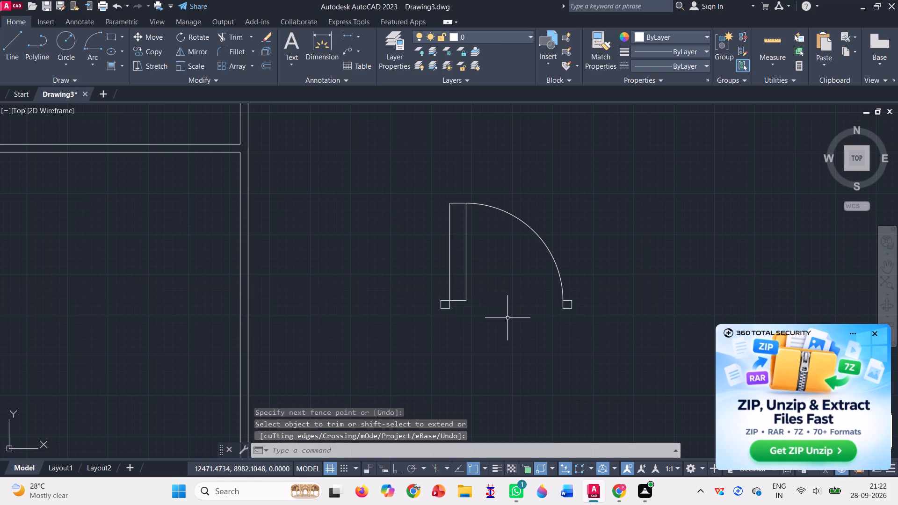
# Rotate the loose door copy 90° counterclockwise about the left jamb's lower left corner.
pyautogui.click(197, 38)
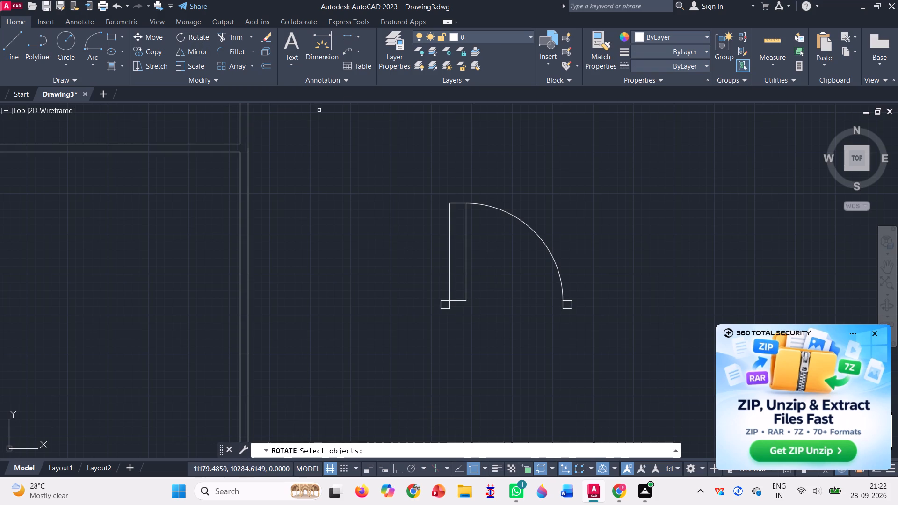
pyautogui.moveTo(346, 192); pyautogui.dragTo(382, 165)
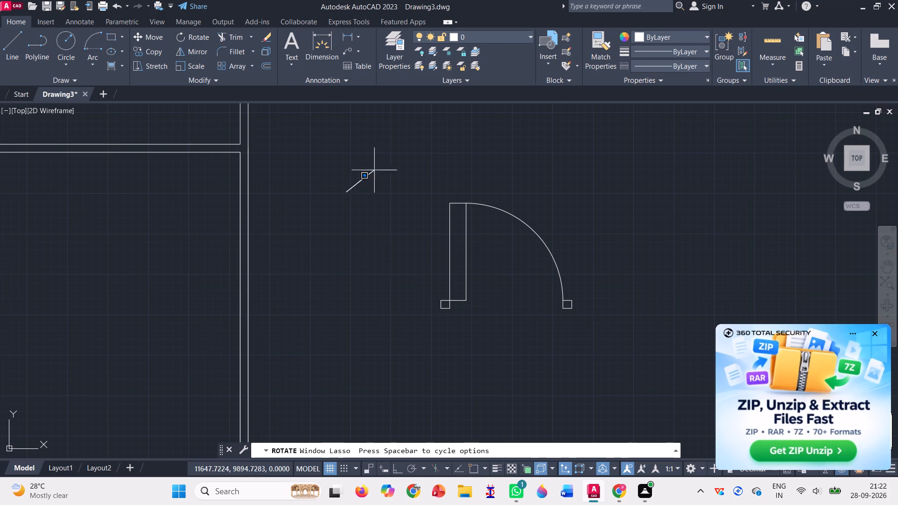
pyautogui.moveTo(382, 165); pyautogui.dragTo(436, 353)
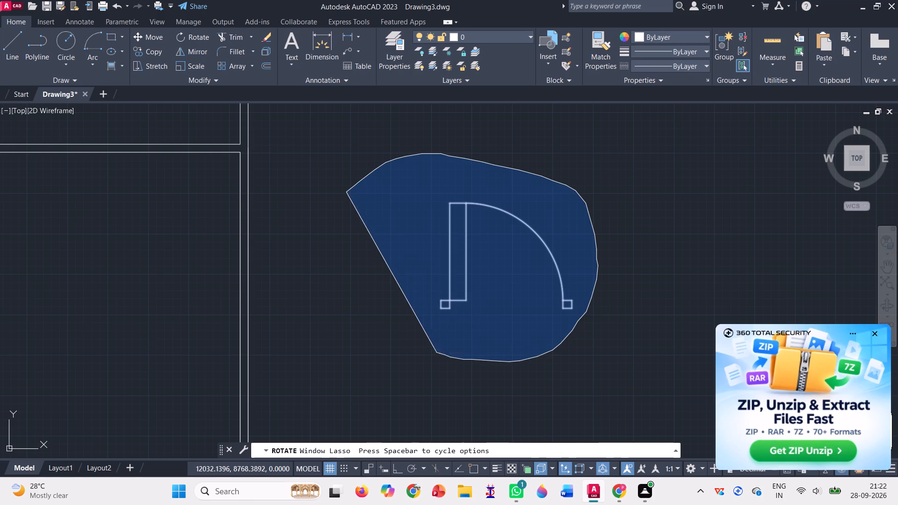
pyautogui.press('Return')
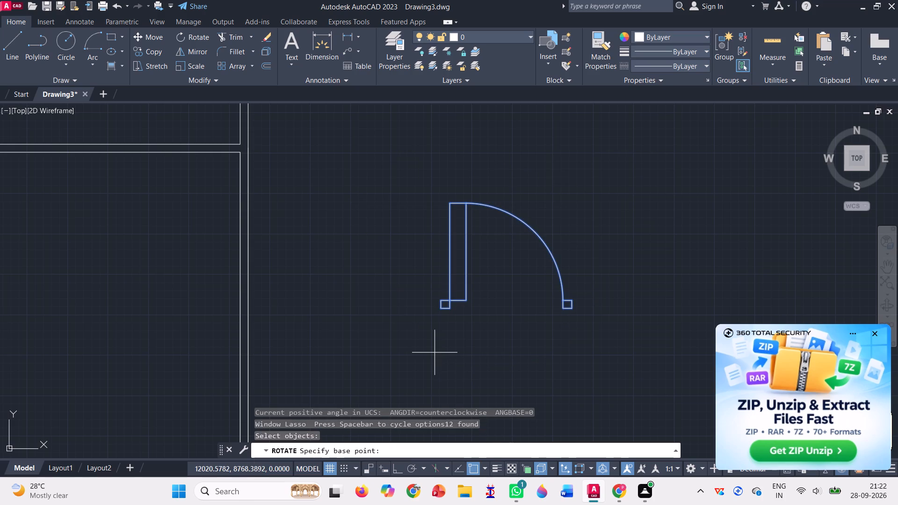
pyautogui.click(438, 311)
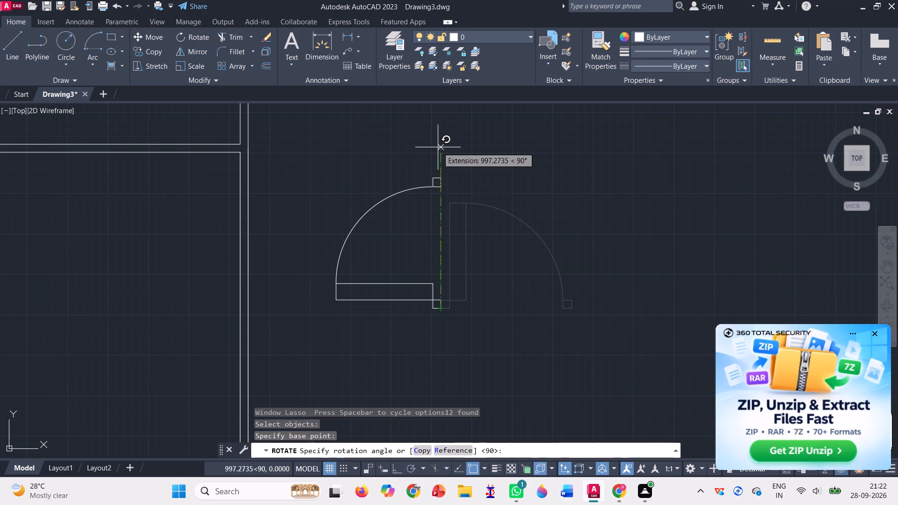
pyautogui.click(438, 147)
# Move the rotated door by its lower jamb's lower right corner into the bedroom's right wall, just above the staircase wall.
pyautogui.click(154, 36)
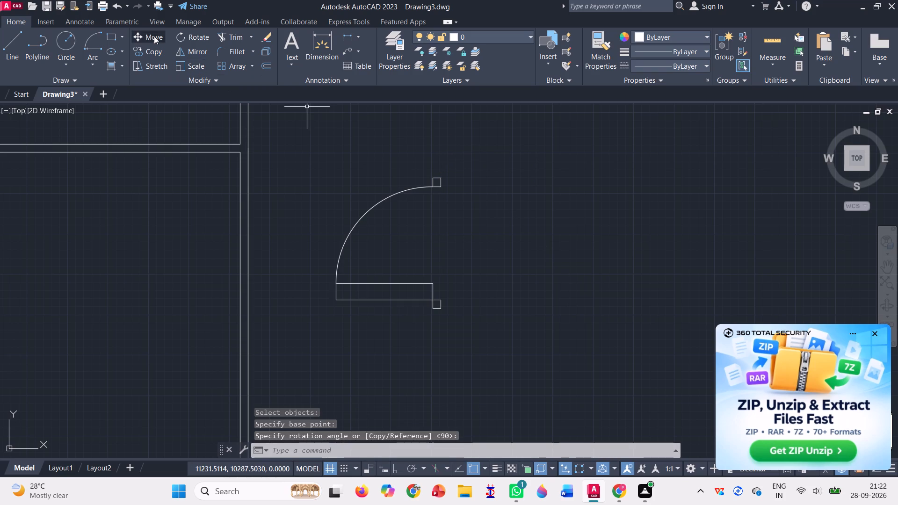
pyautogui.moveTo(306, 167); pyautogui.dragTo(517, 265)
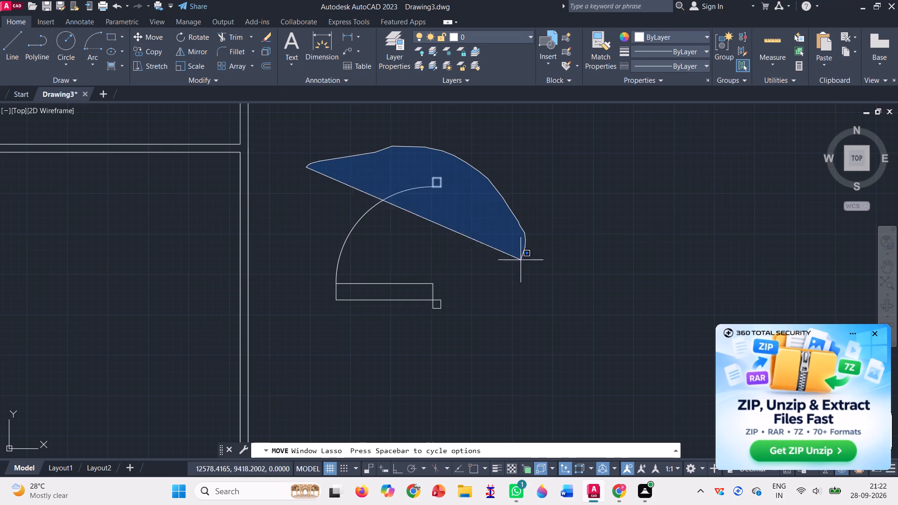
pyautogui.moveTo(517, 265); pyautogui.dragTo(299, 368)
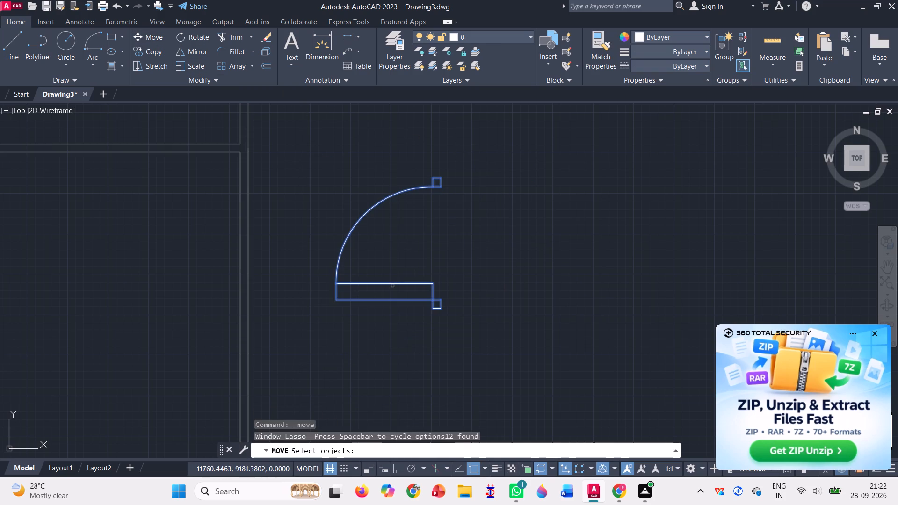
pyautogui.press('Return')
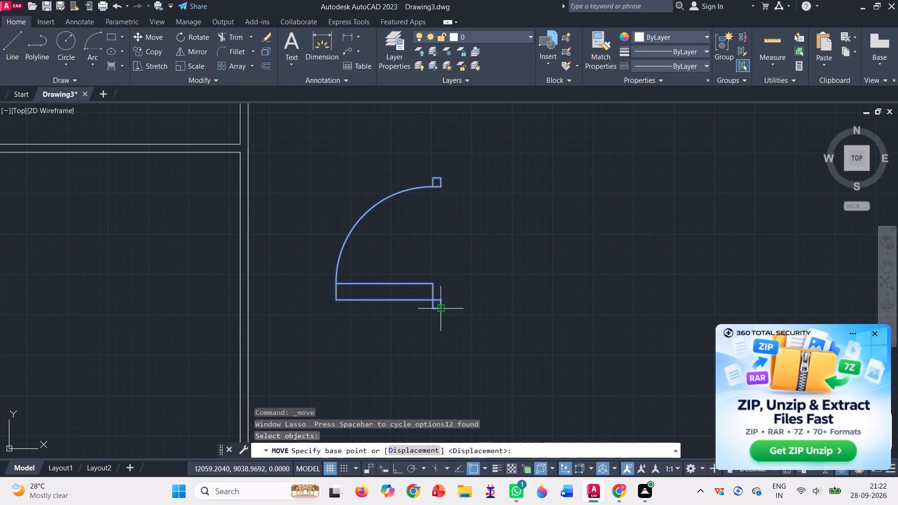
pyautogui.click(442, 307)
pyautogui.scroll(-4, 449, 298)
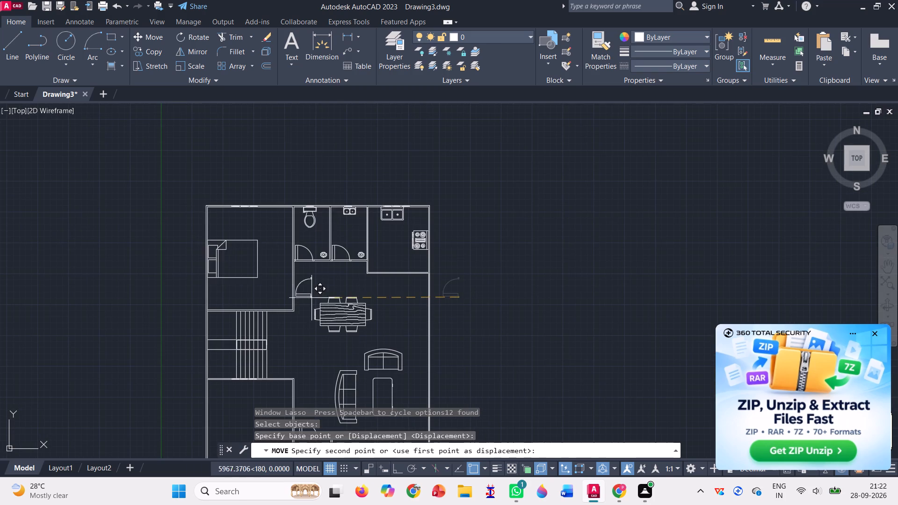
pyautogui.scroll(3, 290, 293)
pyautogui.scroll(2, 306, 353)
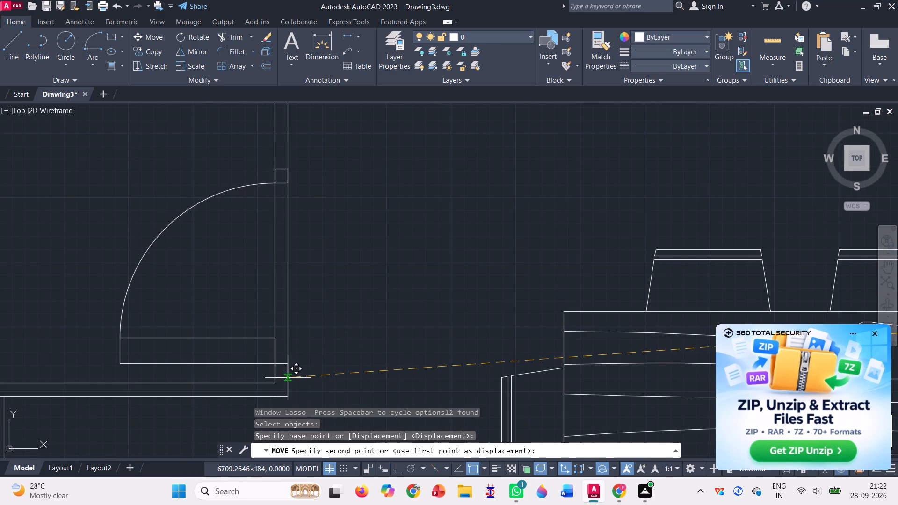
pyautogui.click(288, 378)
pyautogui.scroll(-3, 326, 317)
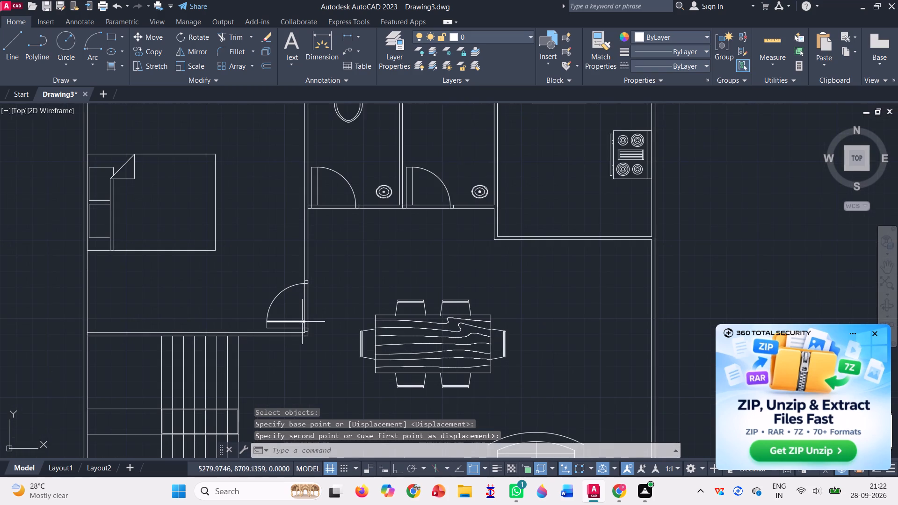
pyautogui.scroll(-2, 302, 322)
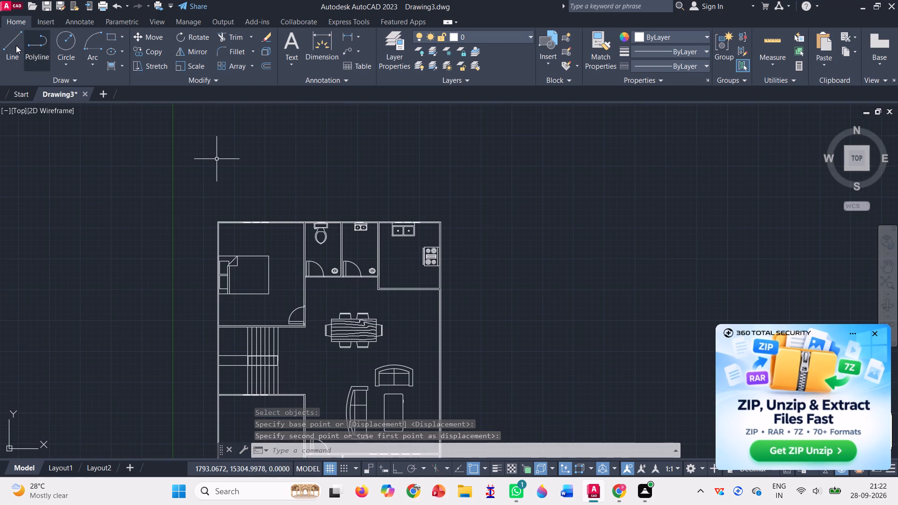
# Draw a short line across the kitchen's lower wall, about a third of the way from its left corner.
pyautogui.click(14, 44)
pyautogui.scroll(2, 359, 308)
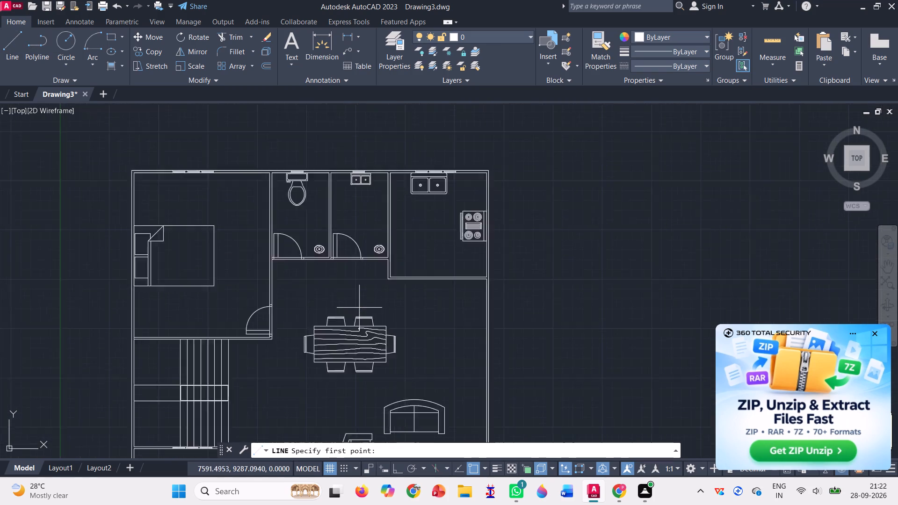
pyautogui.scroll(2, 359, 308)
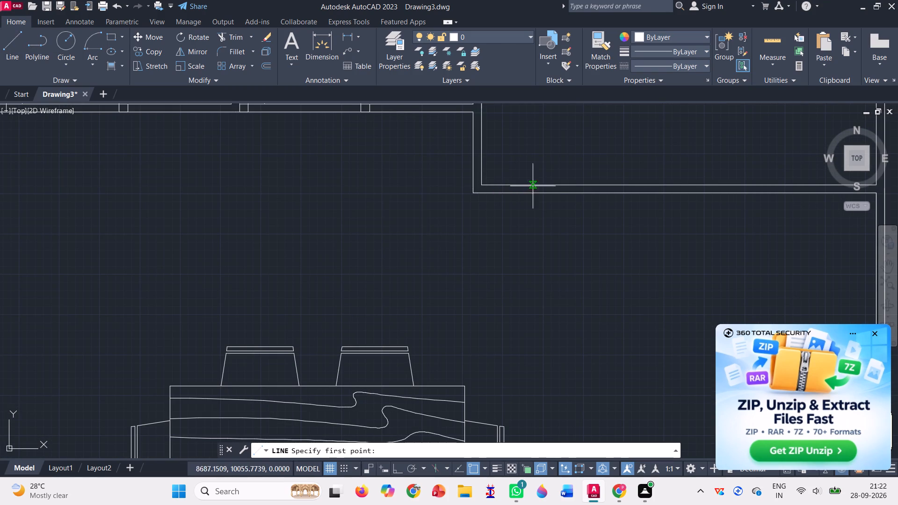
pyautogui.click(603, 185)
pyautogui.click(601, 195)
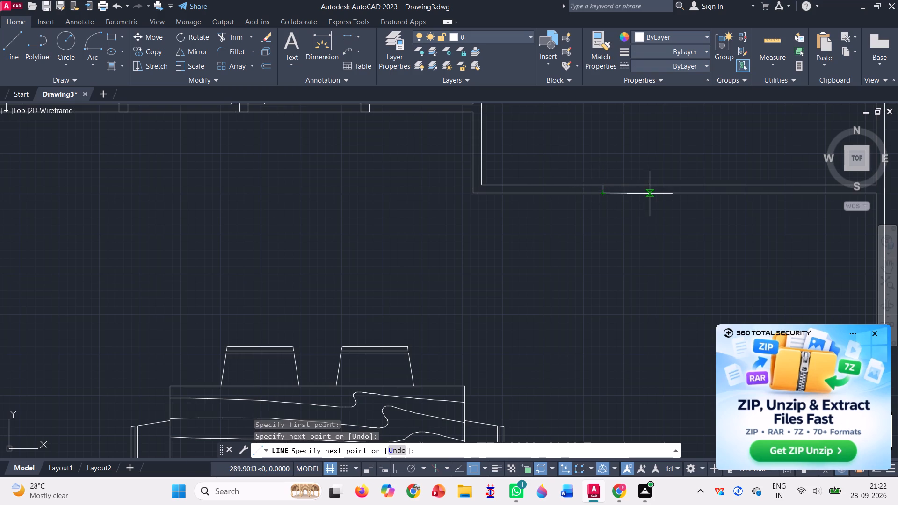
pyautogui.press('Return')
pyautogui.scroll(-3, 526, 246)
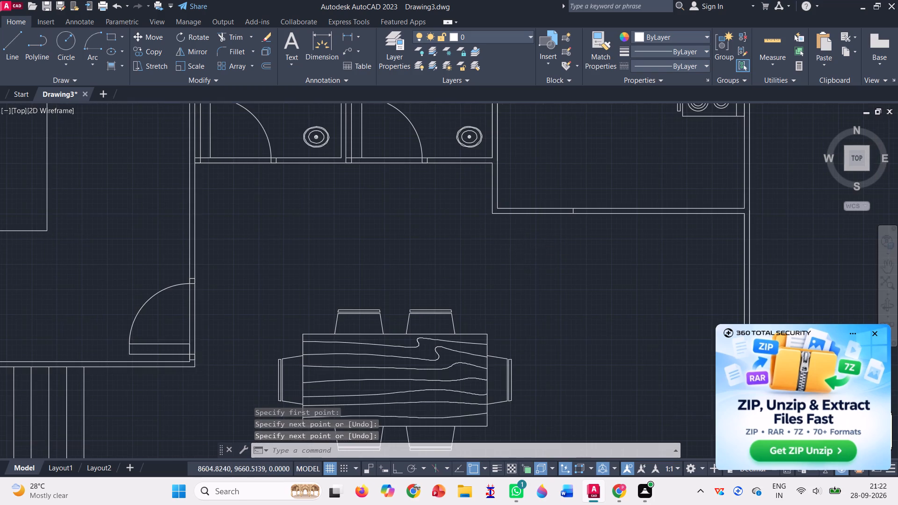
# Draw a short line closing the kitchen's lower wall where it meets the inner face of the right outer wall.
pyautogui.click(19, 43)
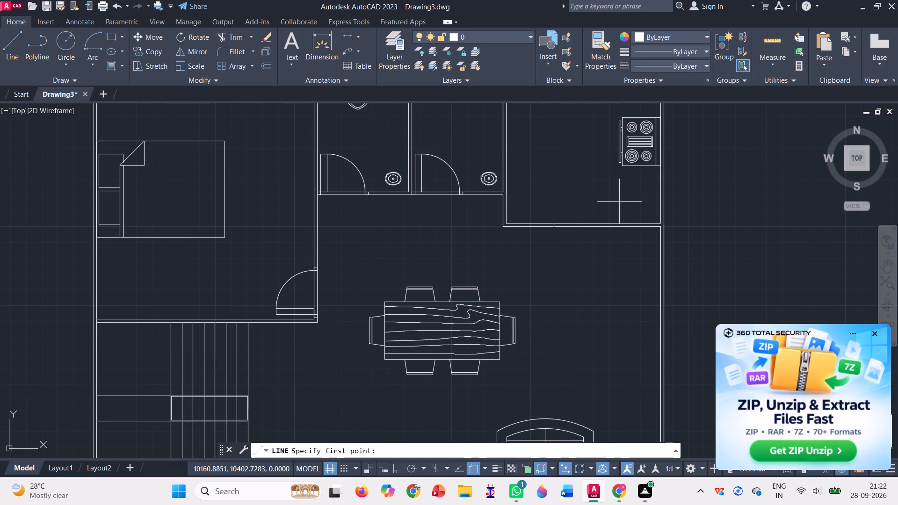
pyautogui.scroll(4, 649, 226)
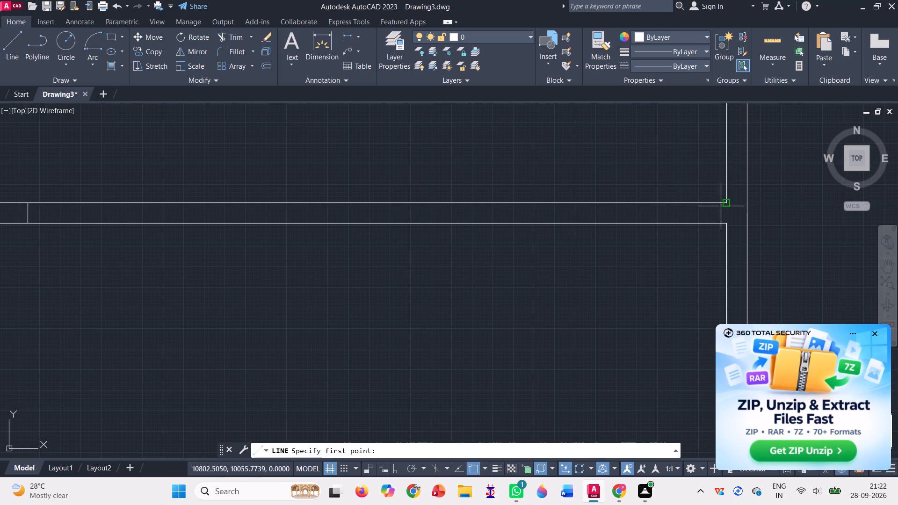
pyautogui.click(726, 202)
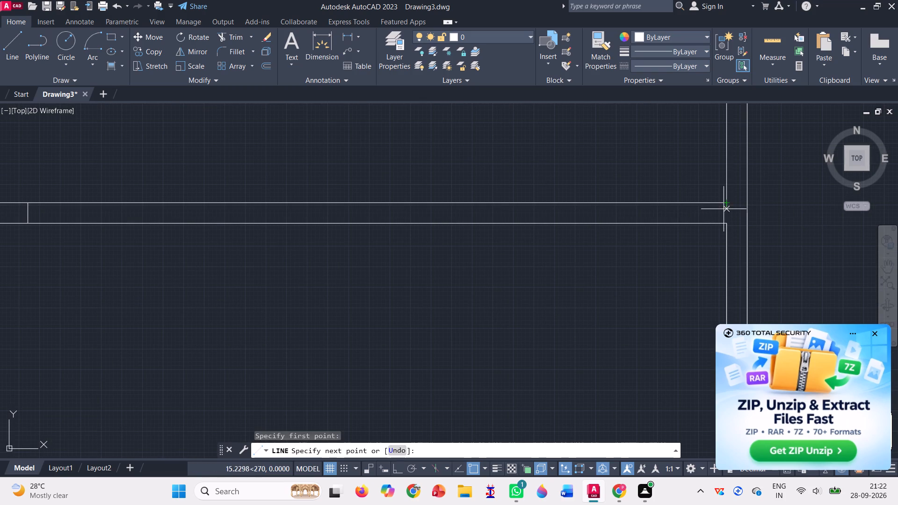
pyautogui.click(728, 224)
pyautogui.press('Return')
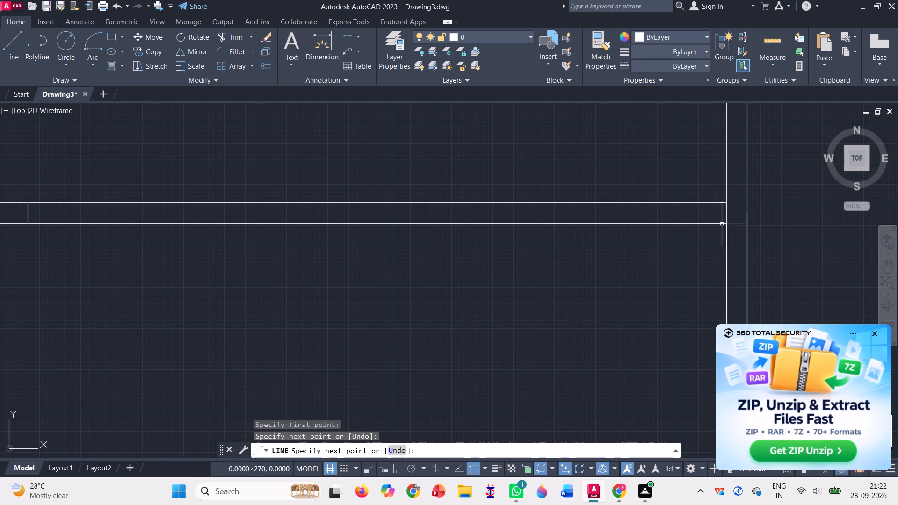
# Trim both lines of the kitchen's lower wall between the two closing lines to form an opening.
pyautogui.click(238, 39)
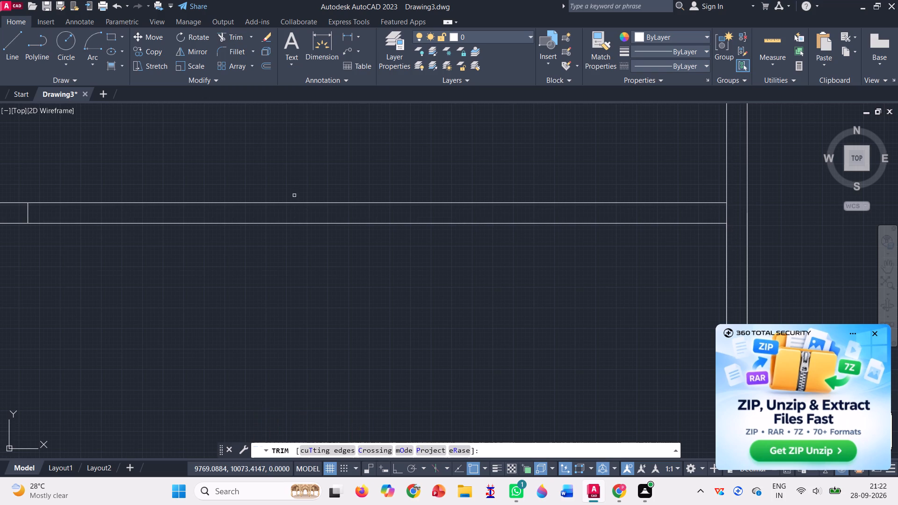
pyautogui.moveTo(297, 186); pyautogui.dragTo(313, 253)
pyautogui.scroll(-3, 343, 210)
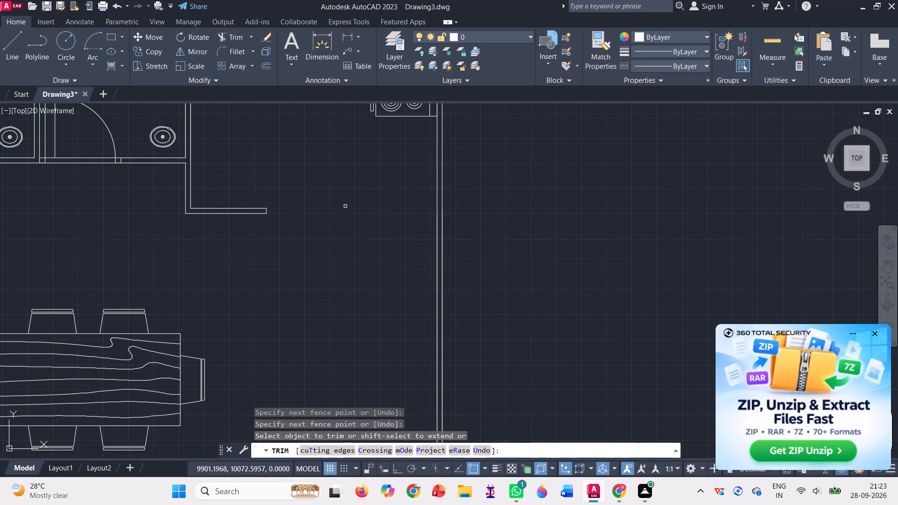
# Trim the wall lines between the jambs of the washbasin room and toilet doors.
pyautogui.moveTo(76, 144); pyautogui.dragTo(76, 154)
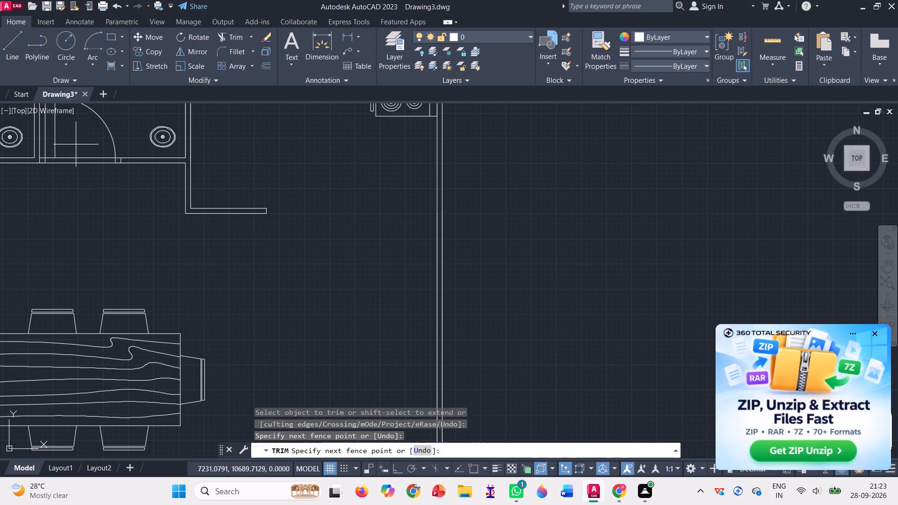
pyautogui.moveTo(76, 154); pyautogui.dragTo(76, 182)
pyautogui.scroll(-2, 373, 169)
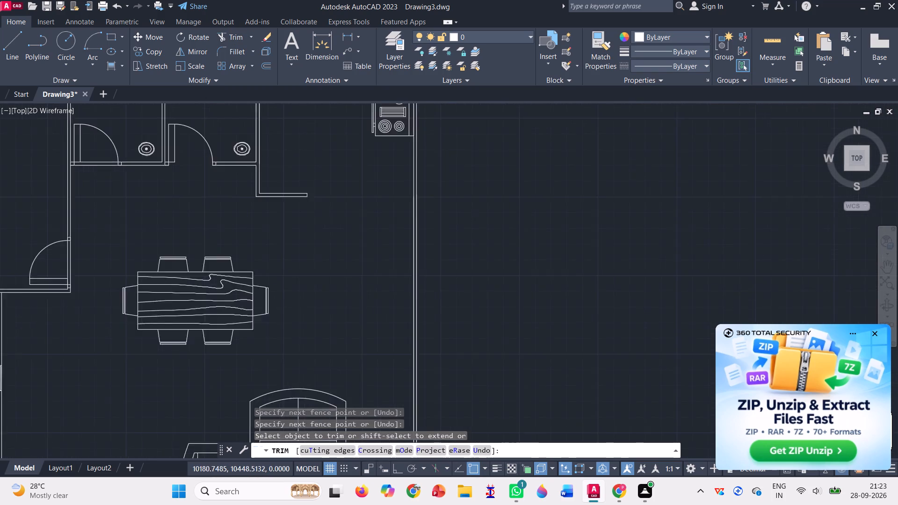
pyautogui.scroll(2, 196, 165)
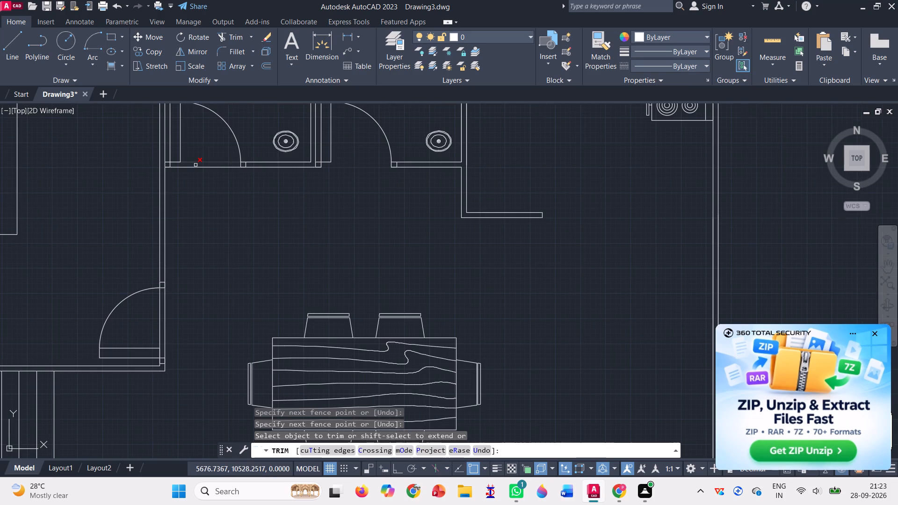
pyautogui.moveTo(204, 144); pyautogui.dragTo(207, 202)
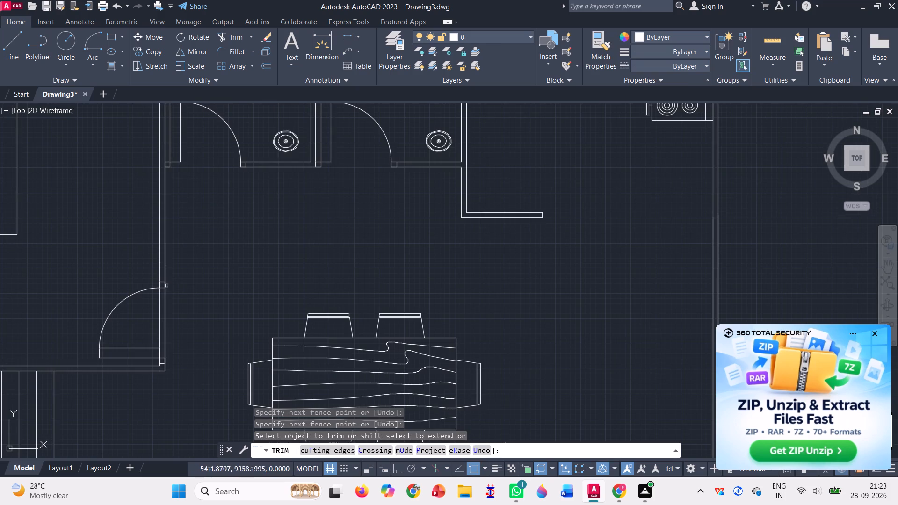
# Trim the wall lines between the jambs of the bedroom door and the living room's lower-wall door, and end trimming.
pyautogui.moveTo(152, 314); pyautogui.dragTo(191, 315)
pyautogui.scroll(-1, 228, 249)
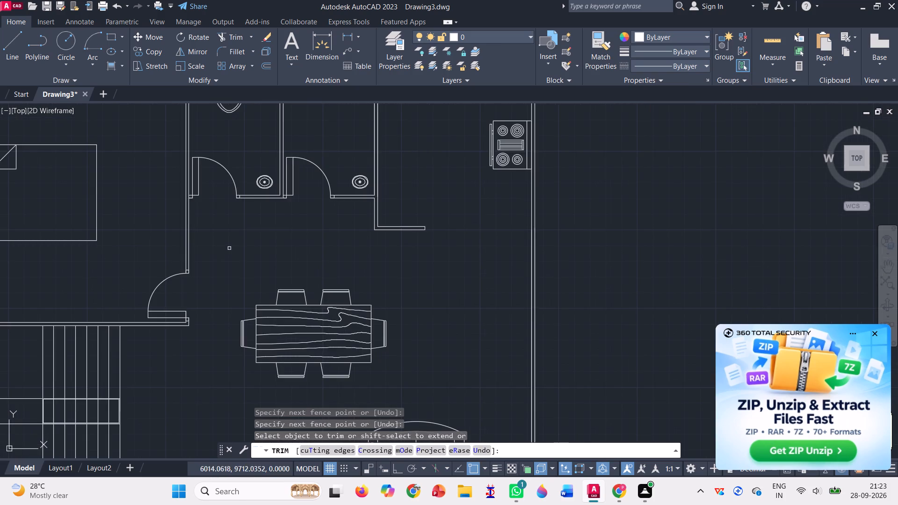
pyautogui.scroll(-2, 229, 248)
pyautogui.scroll(-1, 408, 240)
pyautogui.scroll(1, 297, 364)
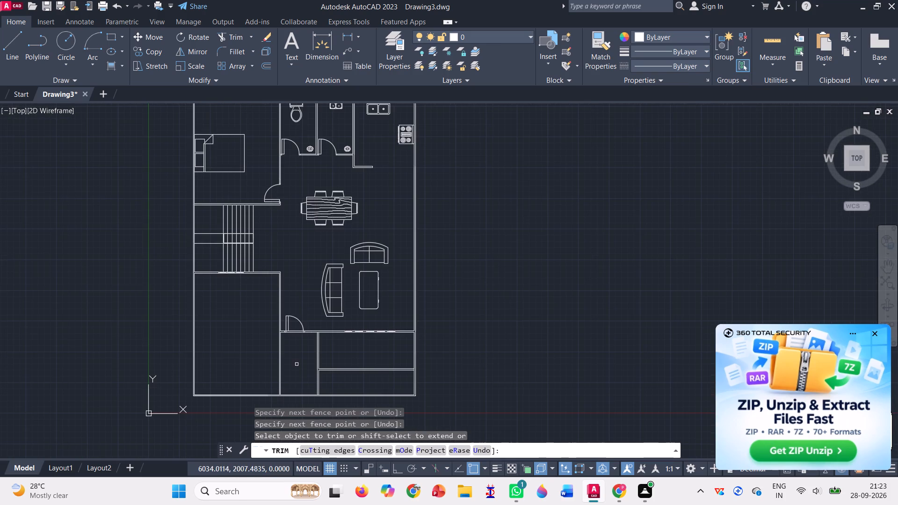
pyautogui.scroll(3, 295, 336)
pyautogui.moveTo(293, 310); pyautogui.dragTo(295, 339)
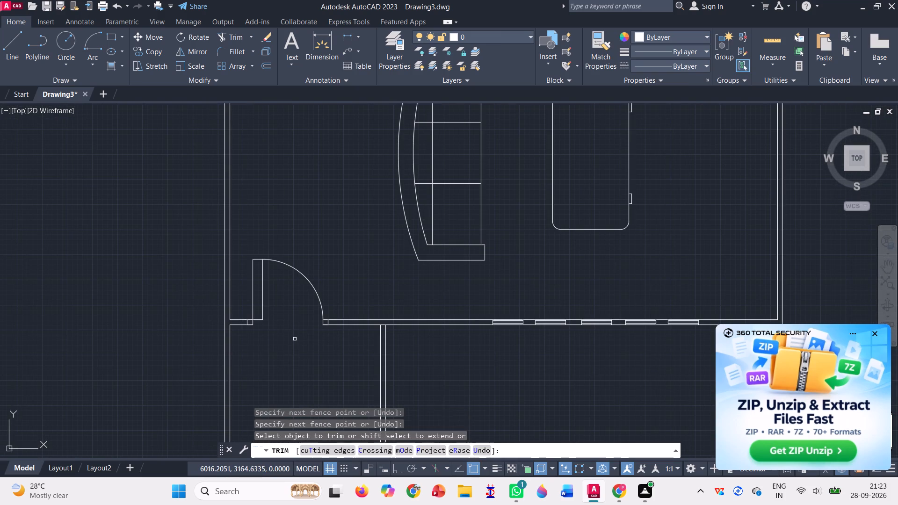
pyautogui.scroll(-3, 295, 339)
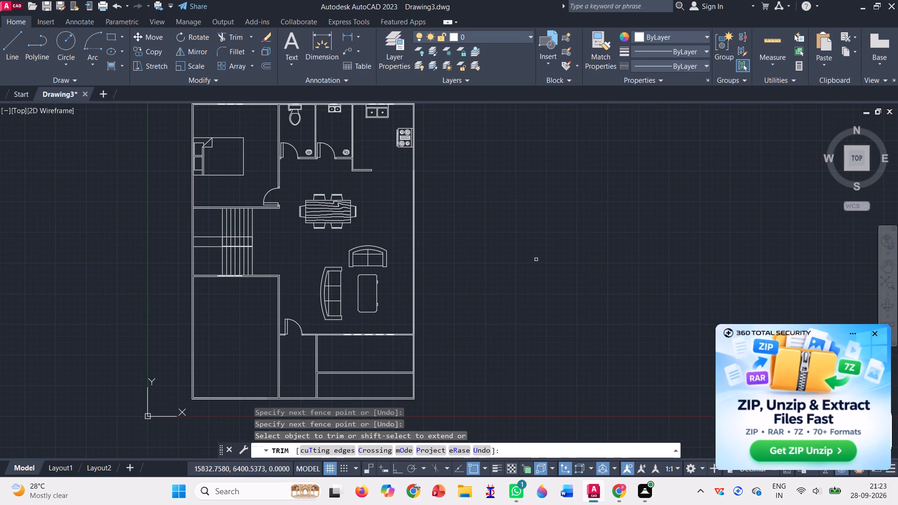
pyautogui.press('Escape')
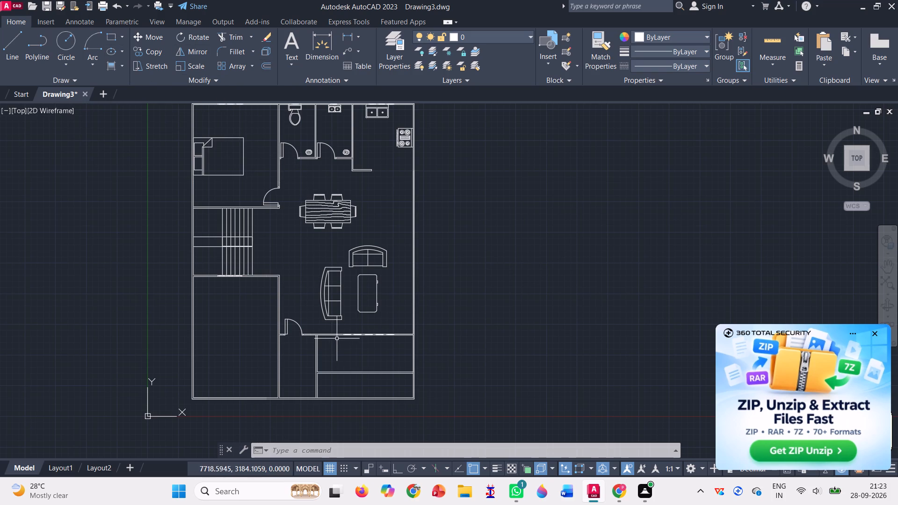
# Copy the leftmost window of the living room's lower wall to the empty space outside the left outer wall.
pyautogui.scroll(4, 337, 338)
pyautogui.click(149, 52)
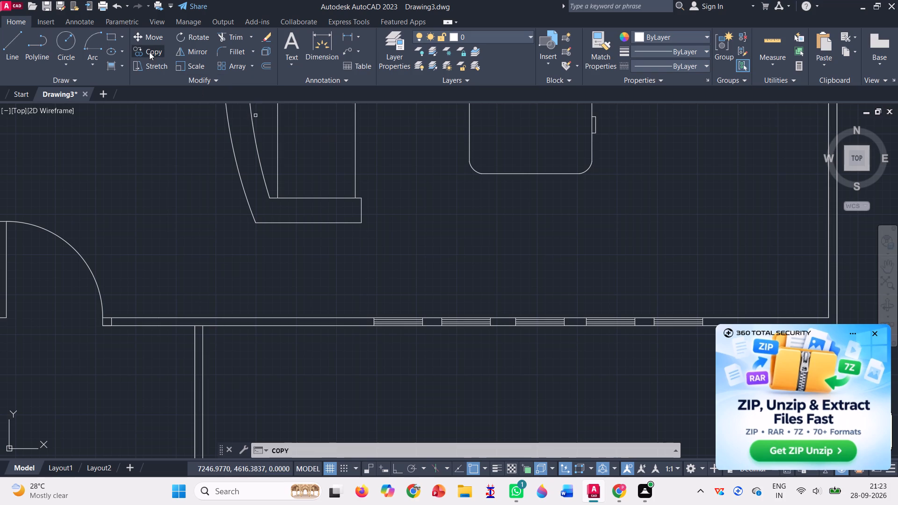
pyautogui.scroll(2, 417, 314)
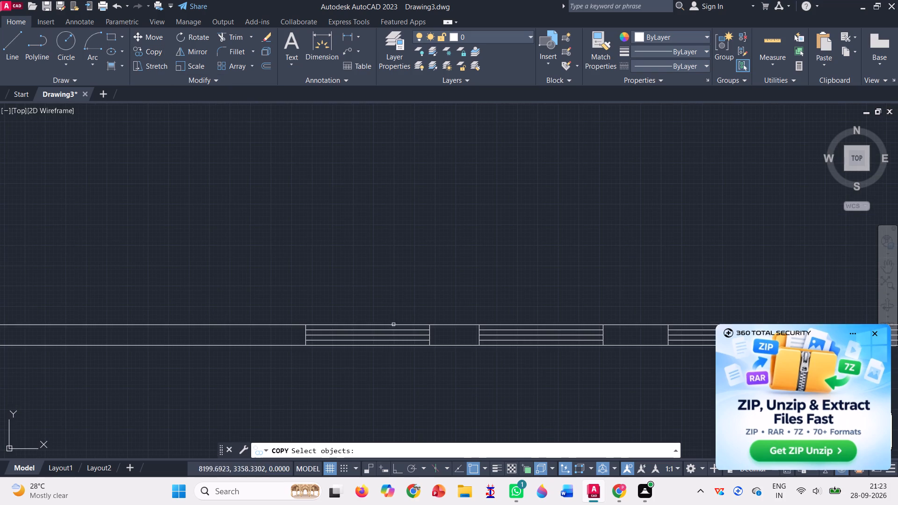
pyautogui.click(391, 331)
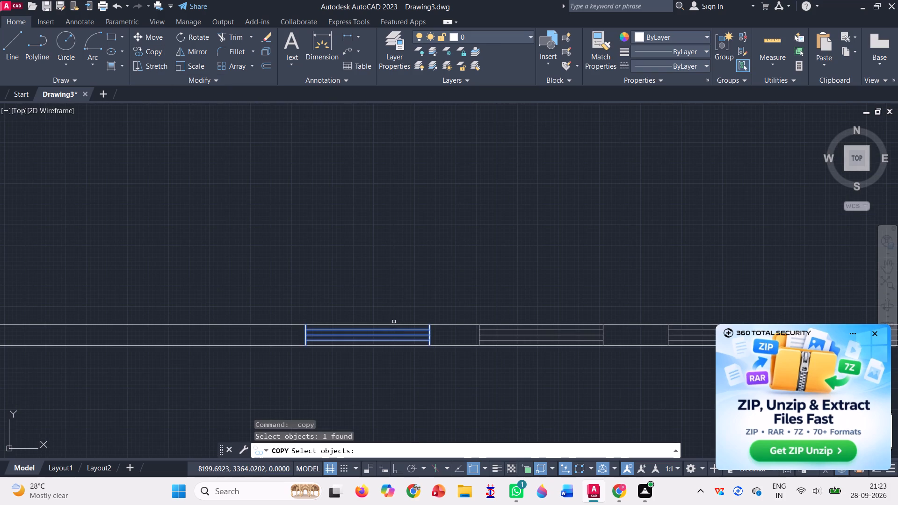
pyautogui.press('Return')
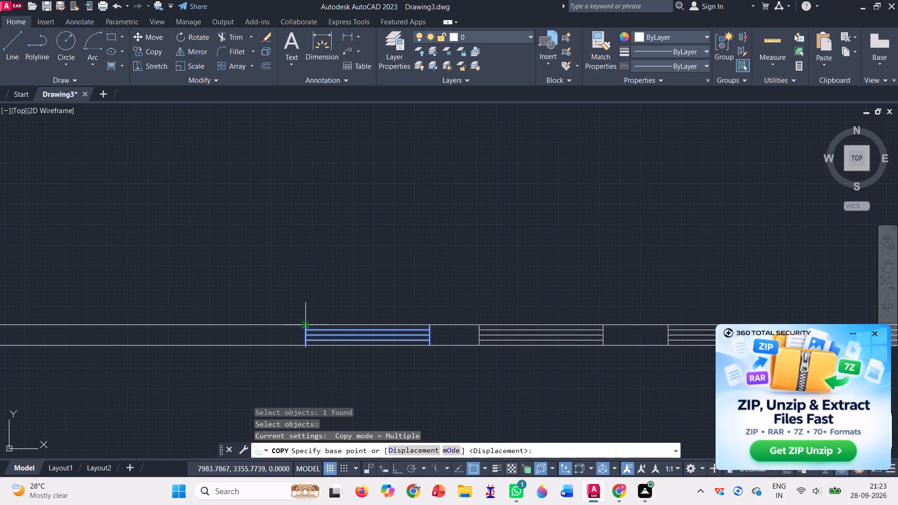
pyautogui.click(304, 325)
pyautogui.scroll(-7, 317, 314)
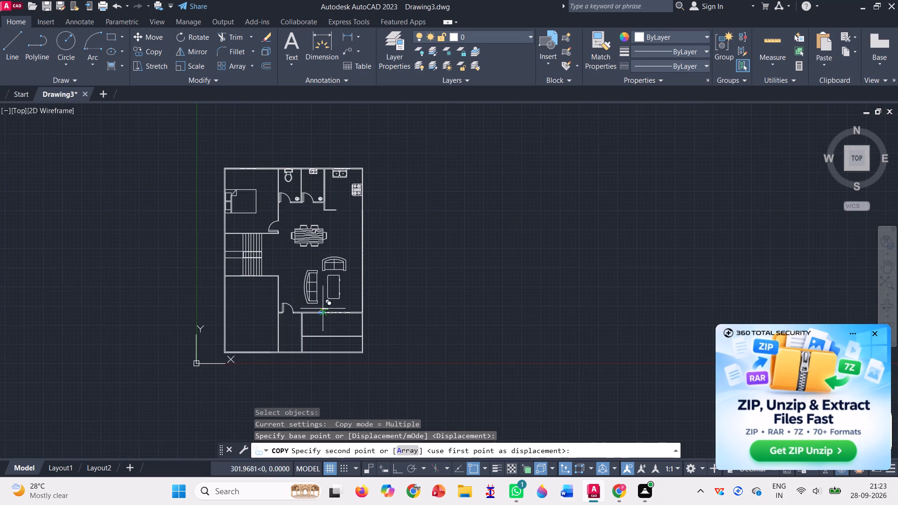
pyautogui.click(193, 257)
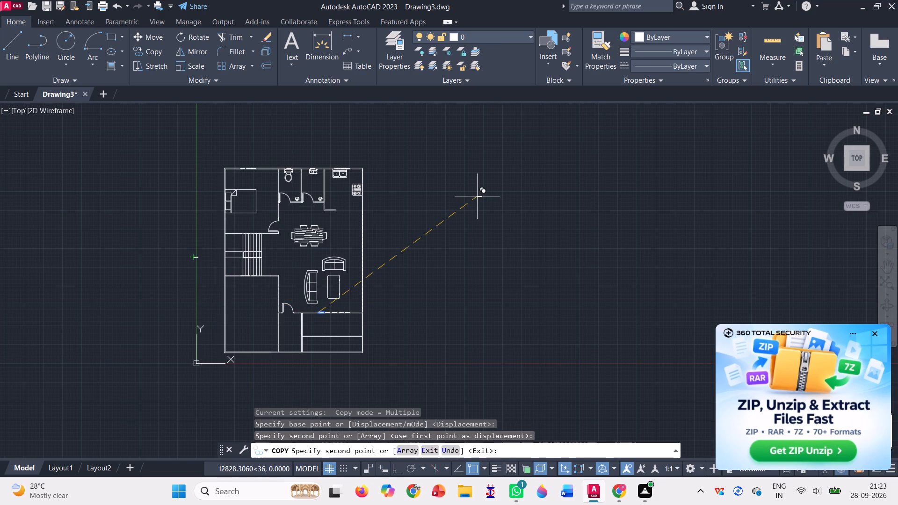
pyautogui.press('Return')
# Rotate the window copy outside the plan 90° about its lower-left corner so it stands vertical.
pyautogui.click(189, 34)
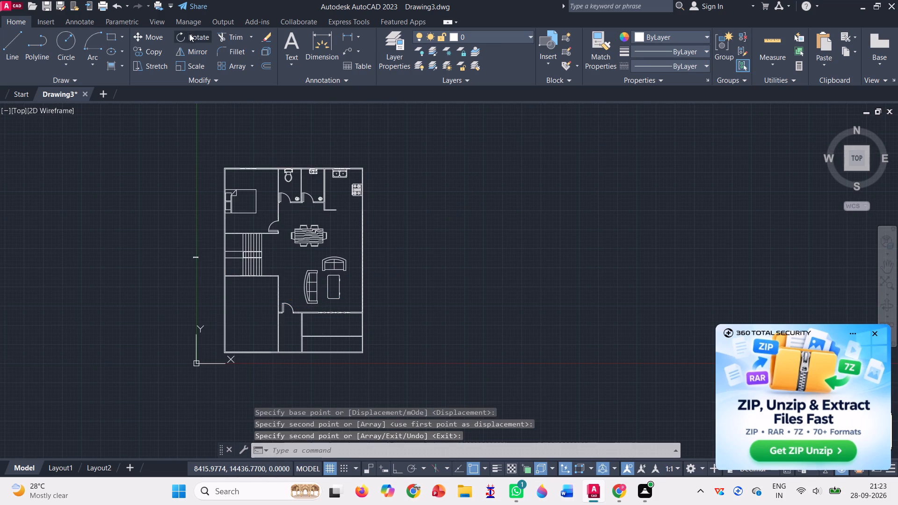
pyautogui.scroll(3, 192, 233)
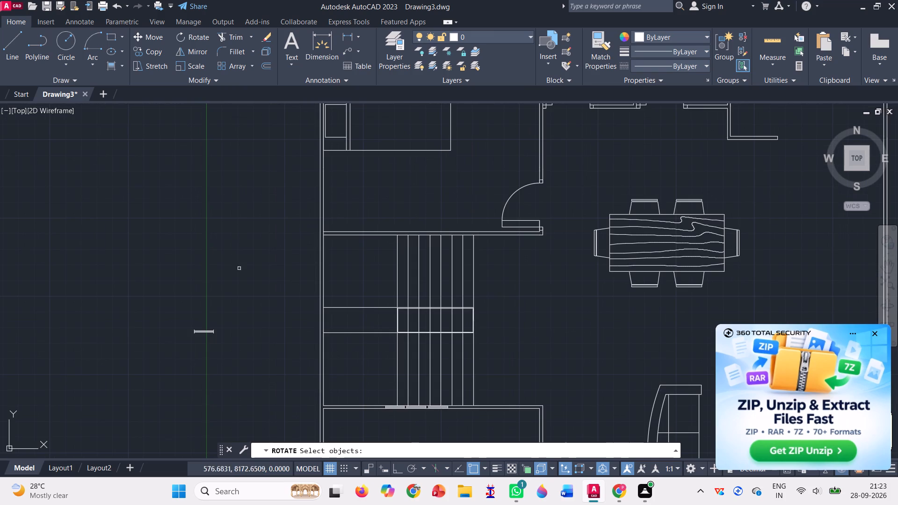
pyautogui.click(213, 332)
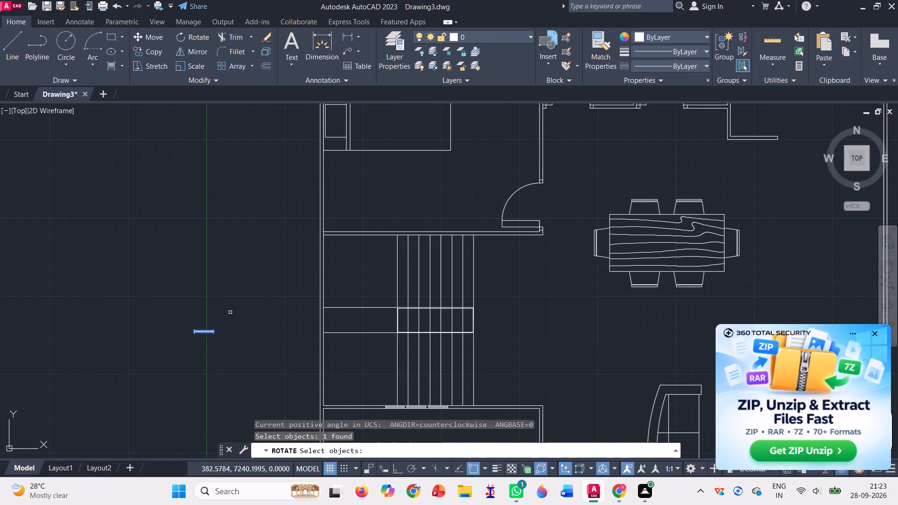
pyautogui.press('Return')
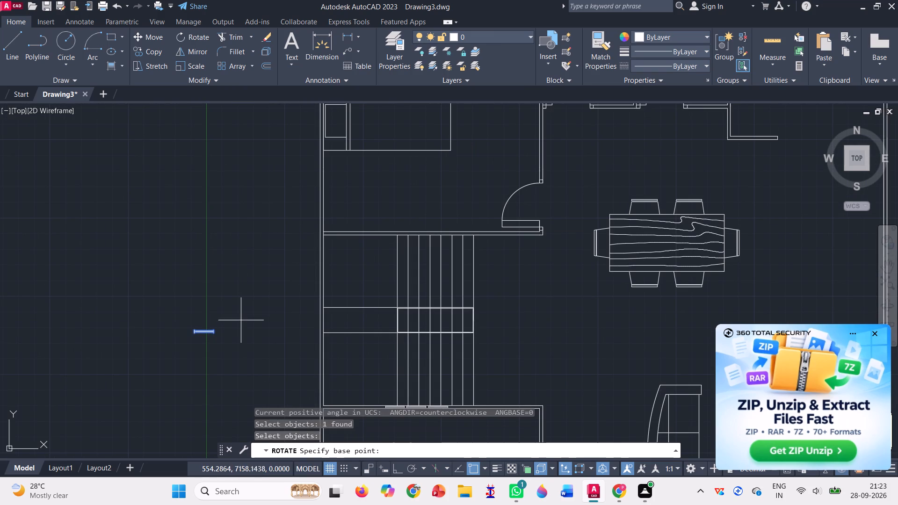
pyautogui.scroll(2, 192, 338)
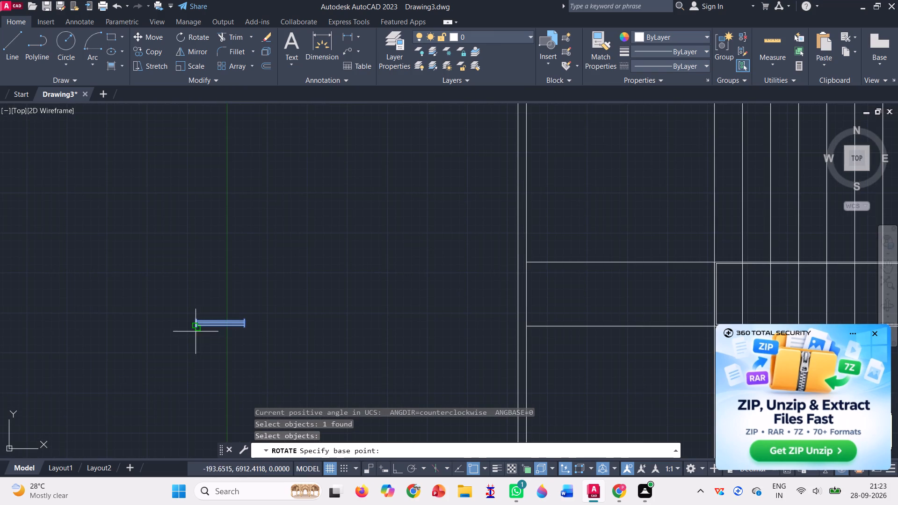
pyautogui.scroll(3, 193, 328)
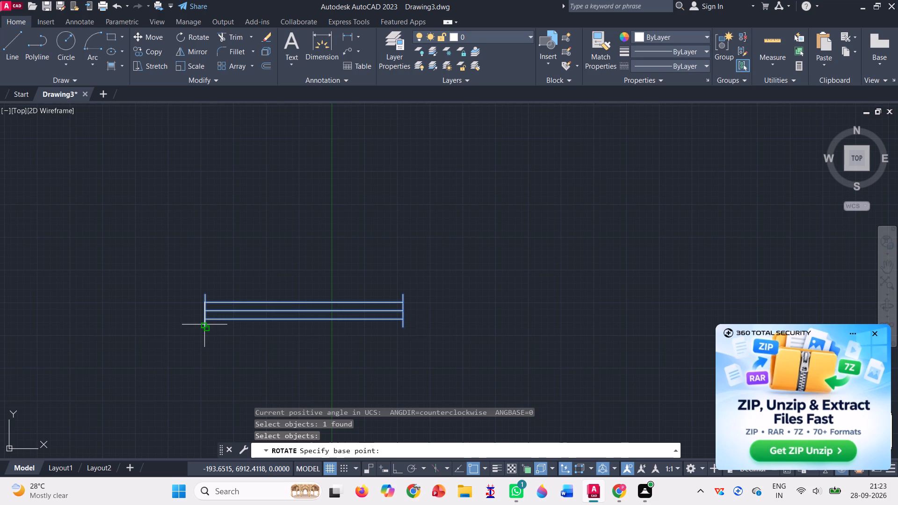
pyautogui.click(203, 326)
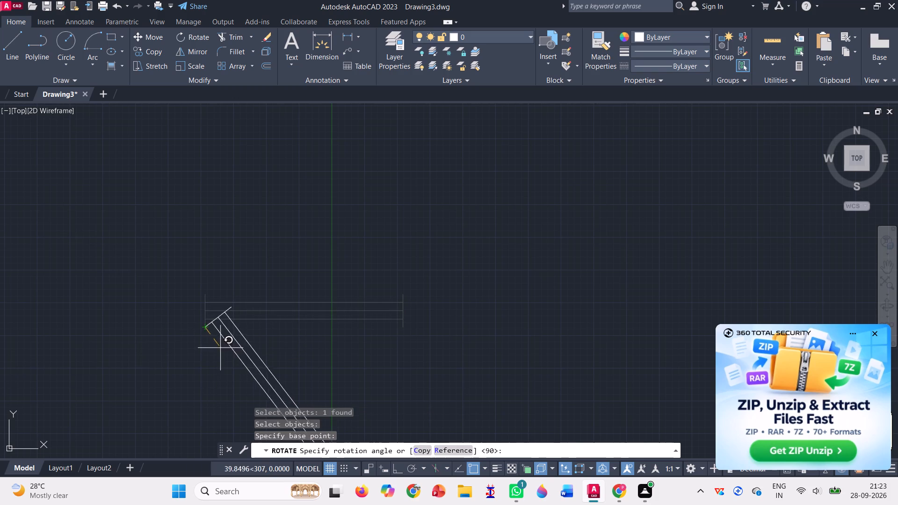
pyautogui.scroll(-2, 214, 282)
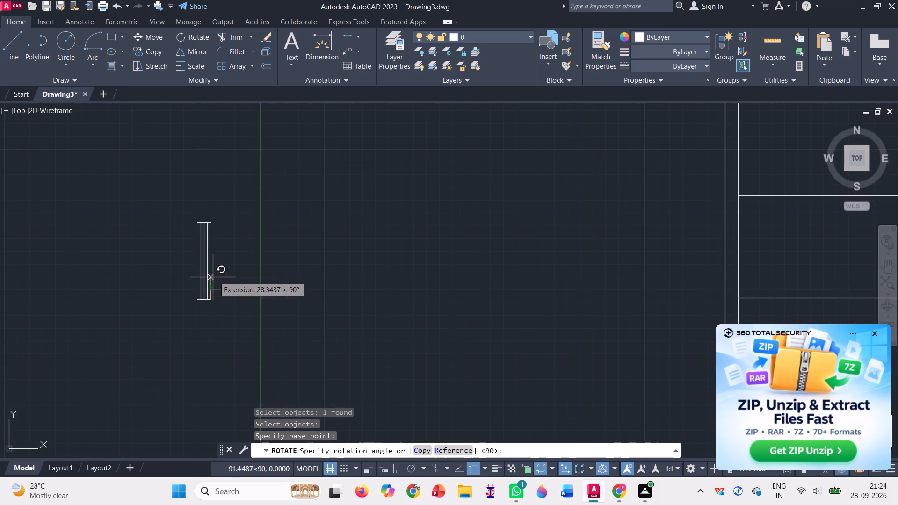
pyautogui.click(211, 187)
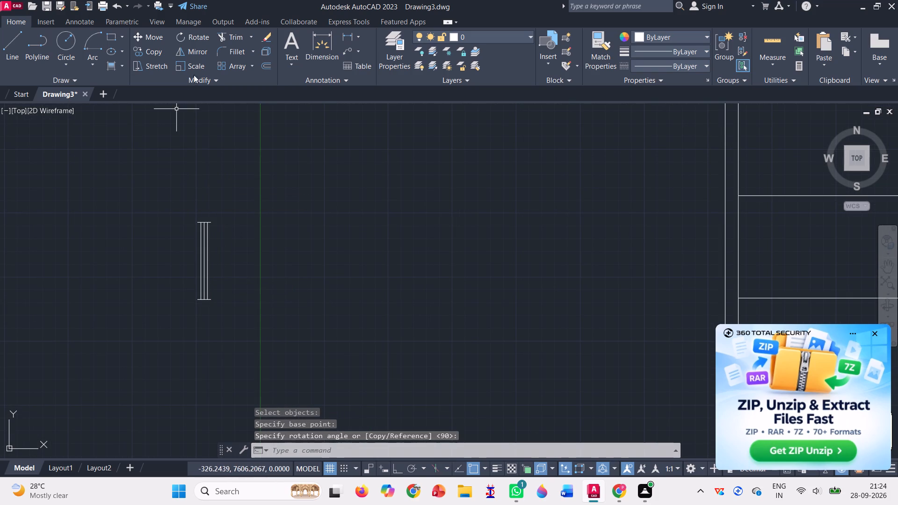
# Copy the vertical window into the left outer wall beside the staircase, placing three windows end to end.
pyautogui.click(148, 50)
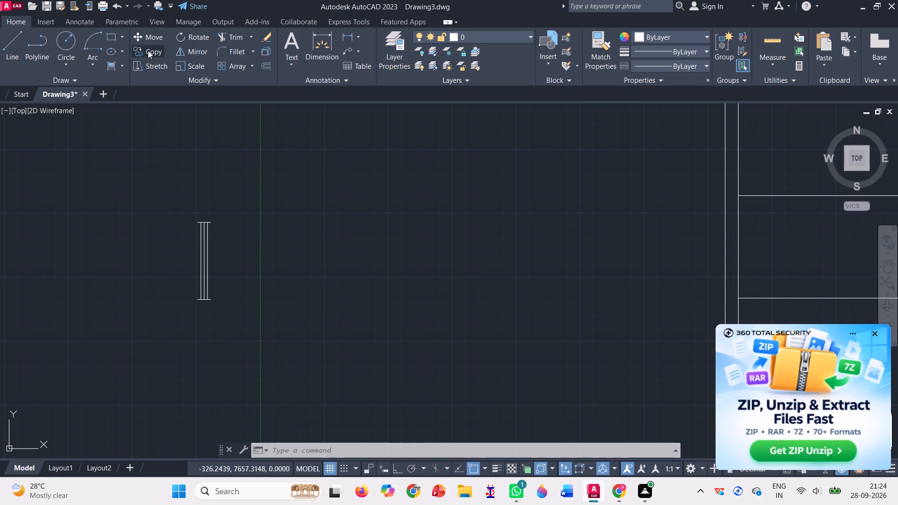
pyautogui.click(202, 241)
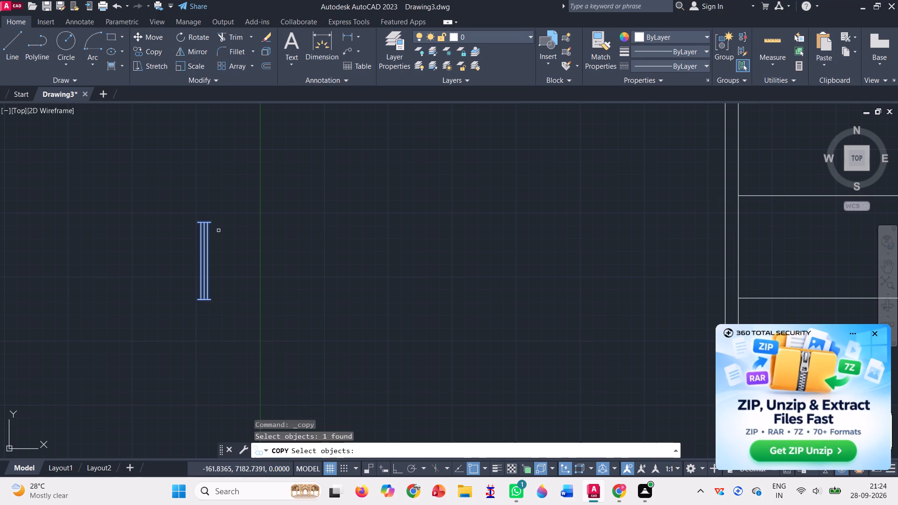
pyautogui.press('Return')
pyautogui.click(210, 225)
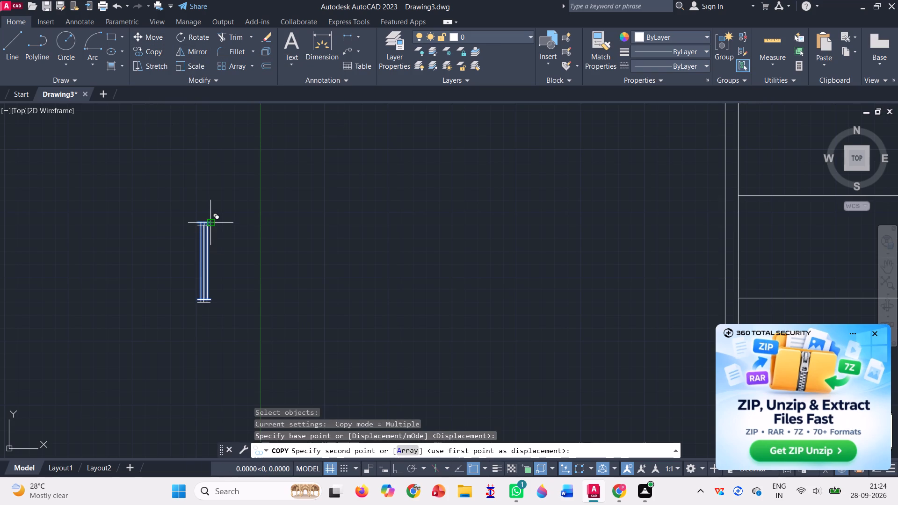
pyautogui.scroll(-2, 210, 225)
pyautogui.scroll(1, 210, 225)
pyautogui.scroll(-1, 210, 225)
pyautogui.scroll(1, 210, 225)
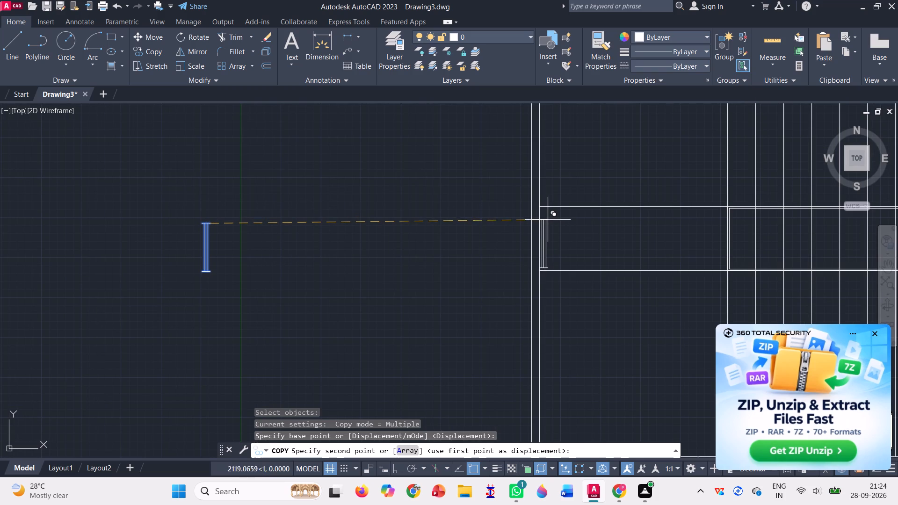
pyautogui.scroll(2, 543, 219)
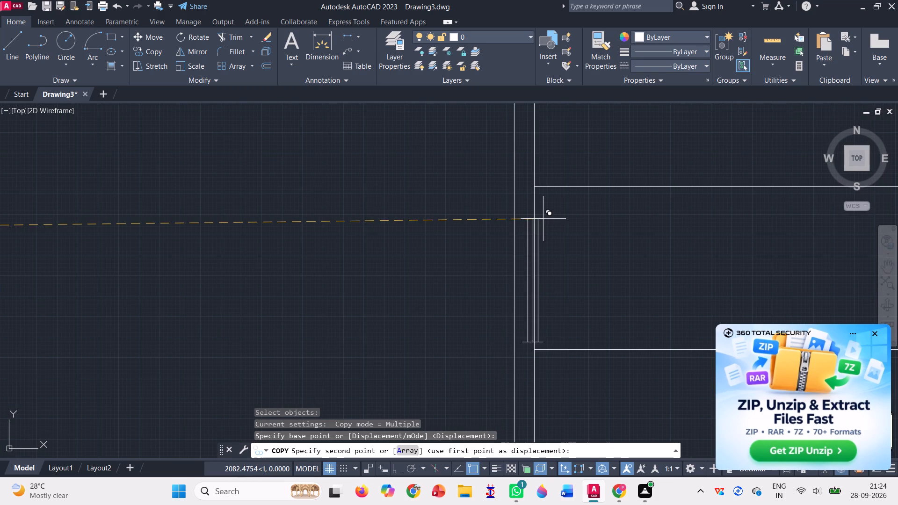
pyautogui.click(535, 217)
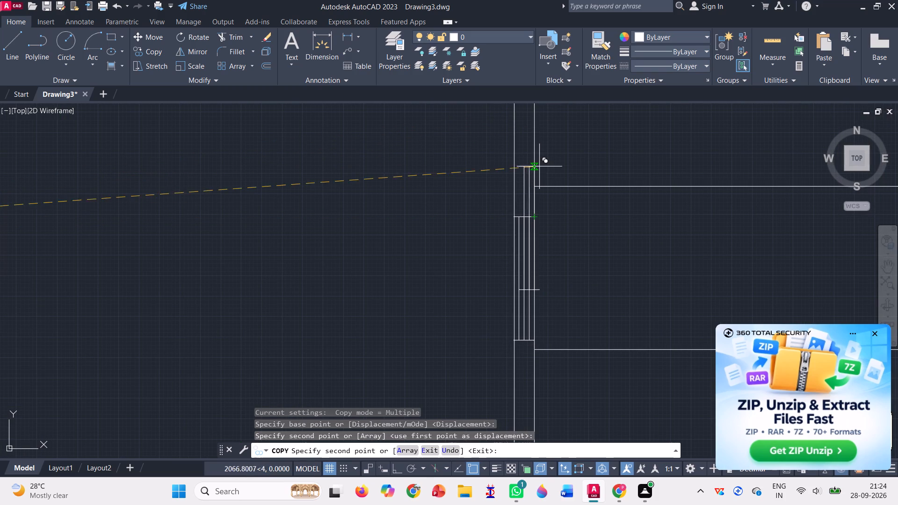
pyautogui.click(533, 345)
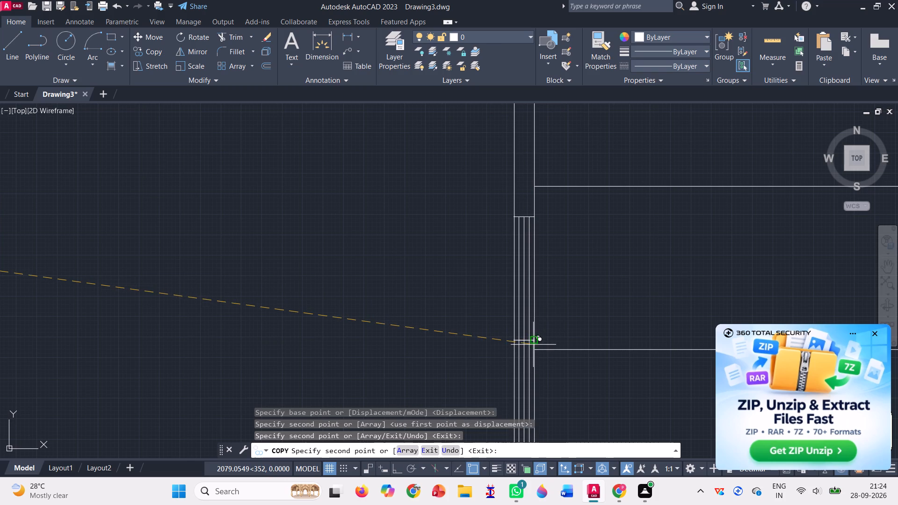
pyautogui.scroll(-1, 553, 261)
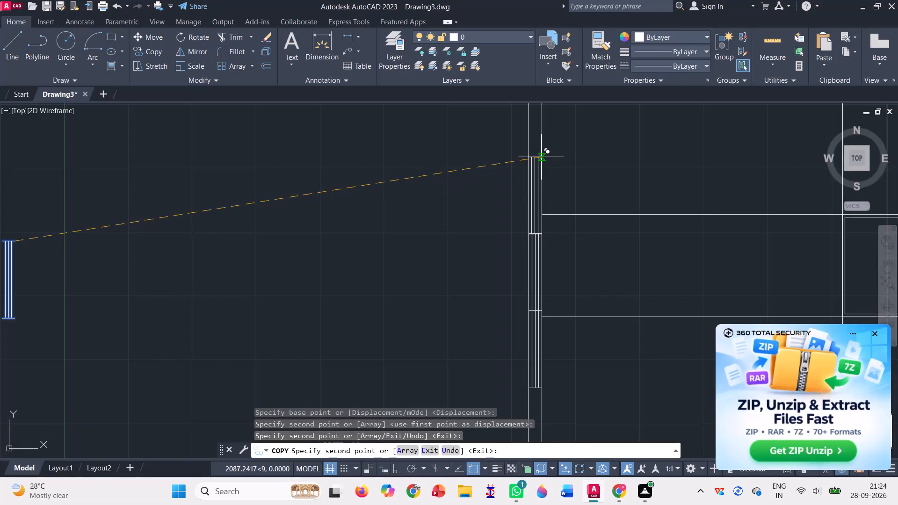
pyautogui.click(541, 157)
# Place three more copies of the vertical window in the right outer wall beside the dining area, with small gaps between them, and end copying.
pyautogui.scroll(-3, 428, 228)
pyautogui.scroll(-1, 357, 243)
pyautogui.scroll(1, 354, 243)
pyautogui.scroll(-2, 328, 242)
pyautogui.scroll(1, 319, 242)
pyautogui.scroll(1, 528, 243)
pyautogui.scroll(-1, 587, 238)
pyautogui.scroll(2, 561, 223)
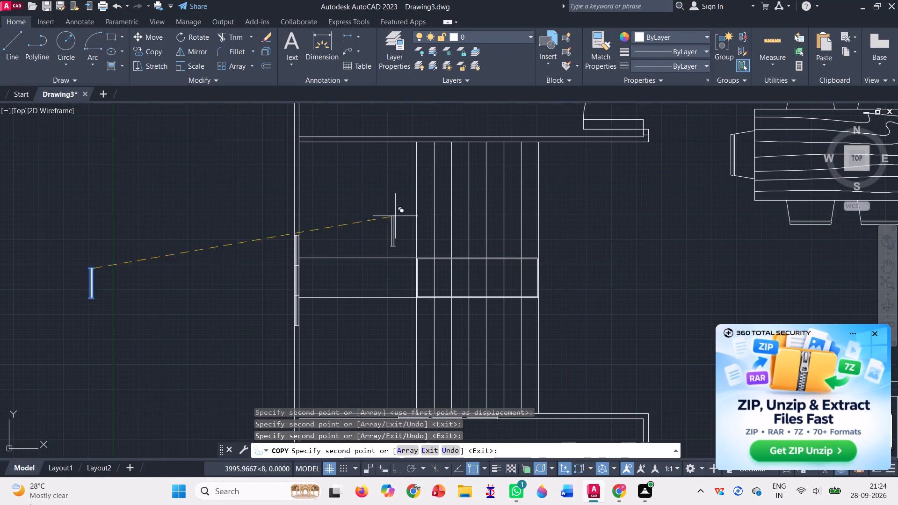
pyautogui.scroll(-3, 30, 504)
pyautogui.scroll(-4, 87, 341)
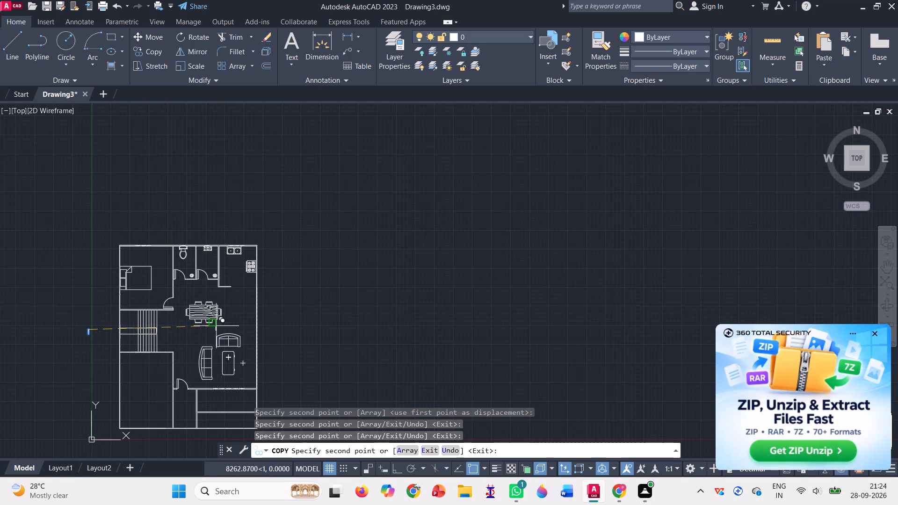
pyautogui.scroll(2, 241, 316)
pyautogui.scroll(2, 273, 290)
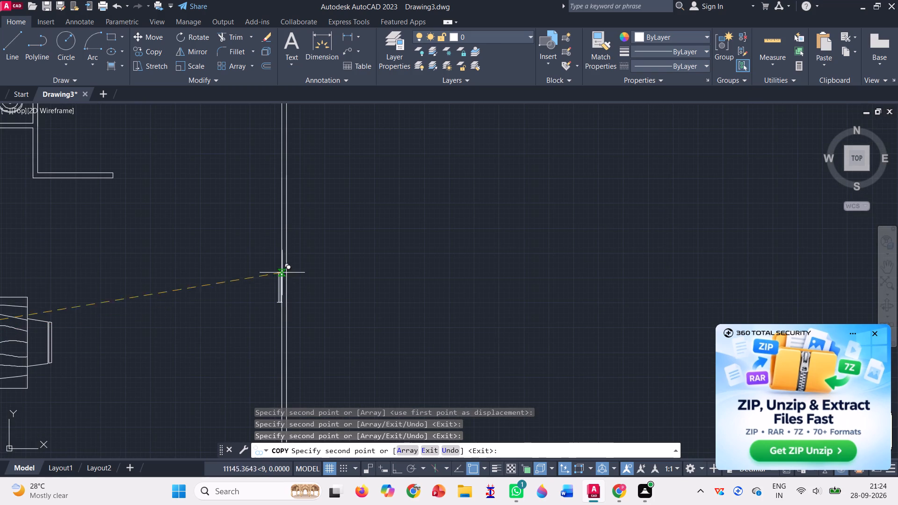
pyautogui.click(285, 230)
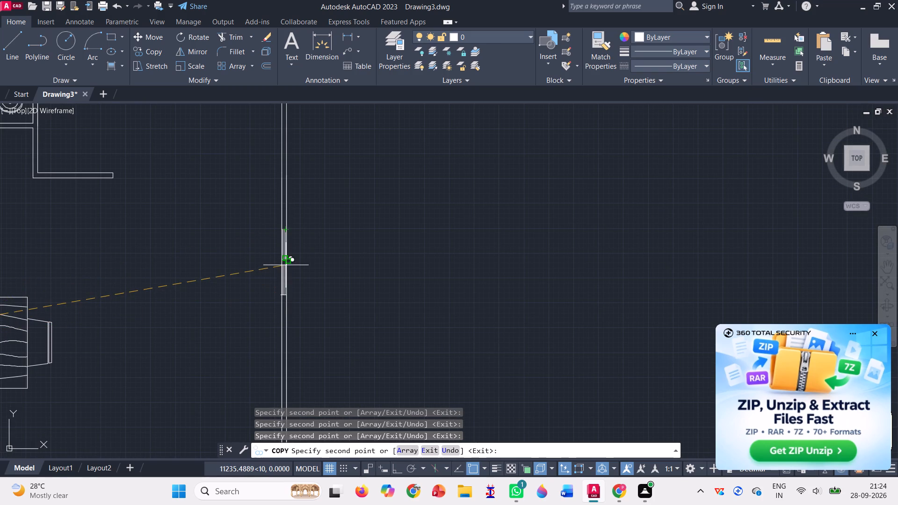
pyautogui.scroll(4, 288, 258)
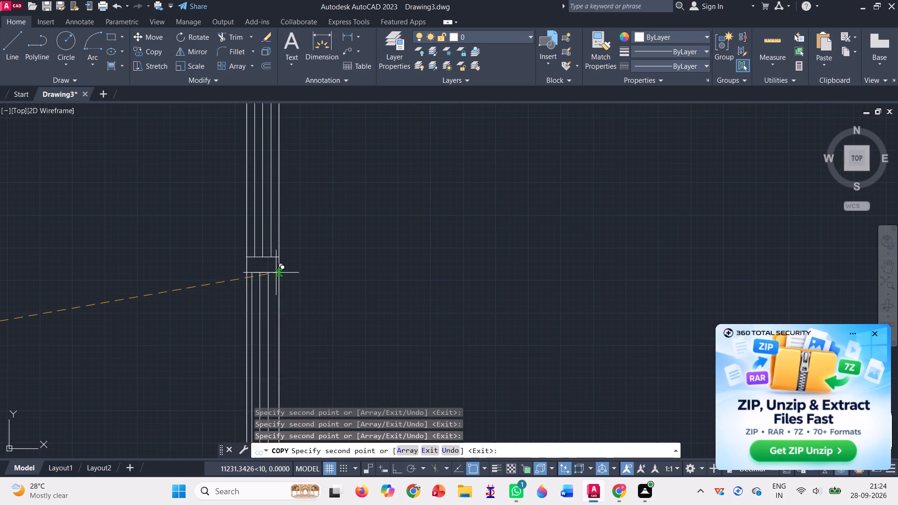
pyautogui.click(279, 273)
pyautogui.scroll(-3, 312, 238)
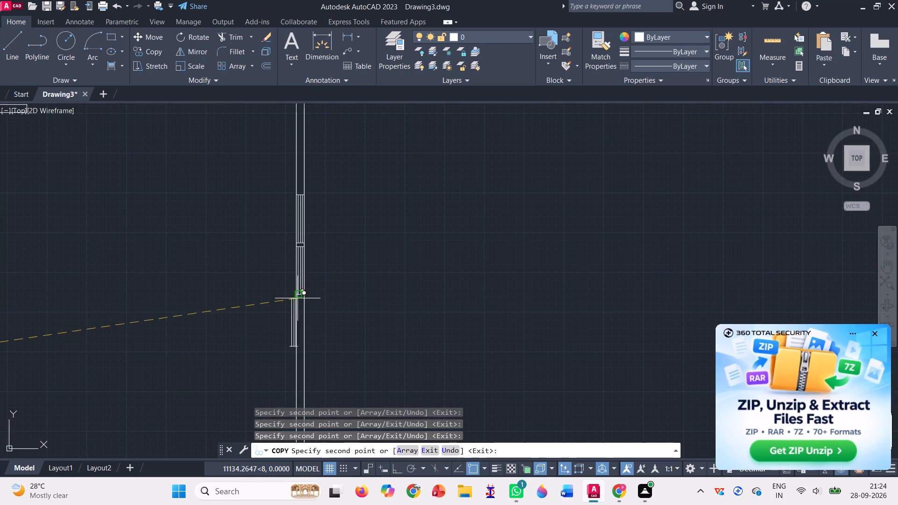
pyautogui.scroll(2, 303, 307)
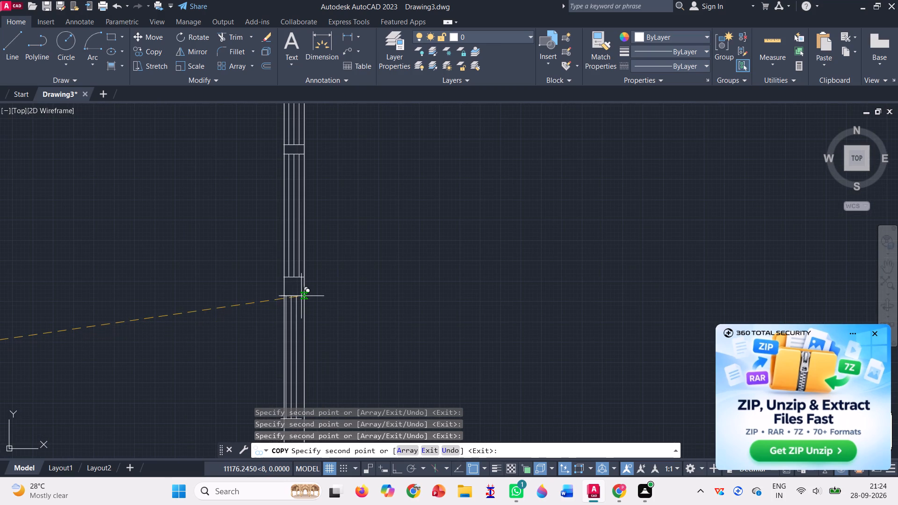
pyautogui.click(302, 296)
pyautogui.scroll(-3, 376, 270)
pyautogui.scroll(1, 371, 263)
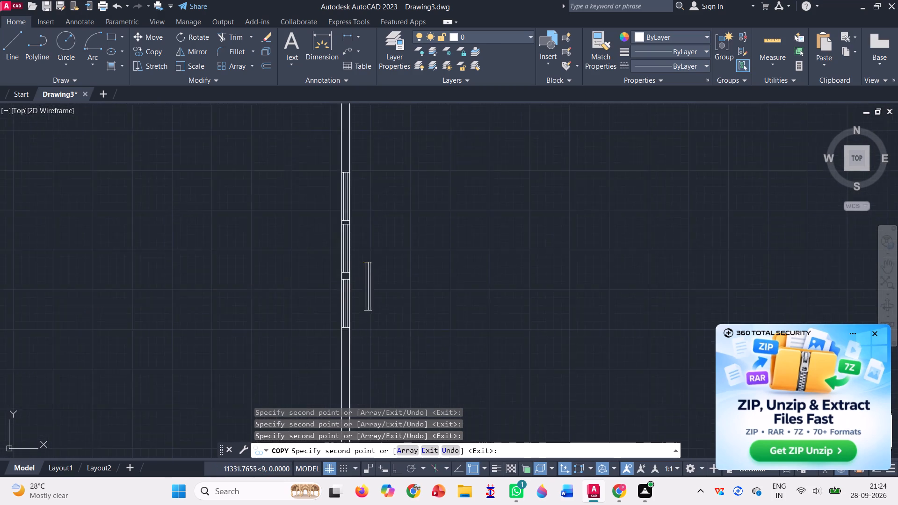
pyautogui.scroll(-4, 371, 263)
pyautogui.press('Escape')
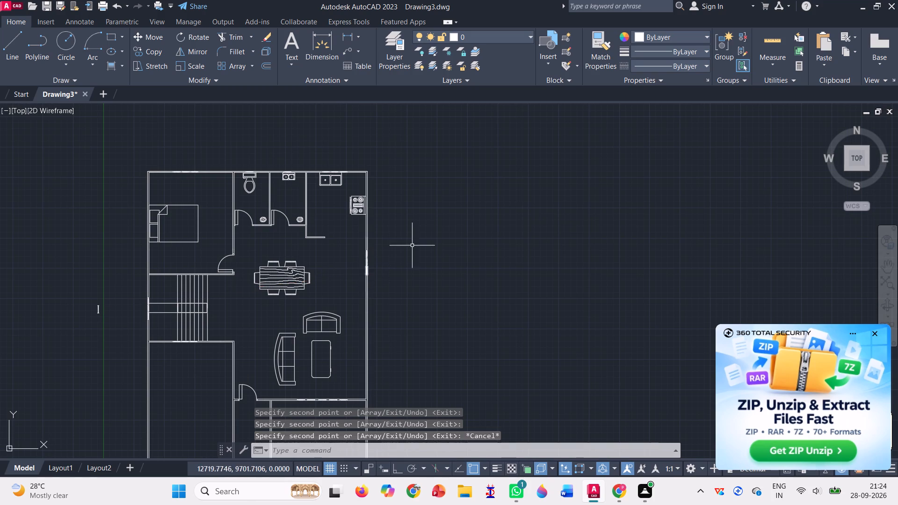
# Delete the spare vertical window lying outside the left outer wall.
pyautogui.scroll(-1, 464, 264)
pyautogui.scroll(1, 441, 302)
pyautogui.scroll(-1, 413, 344)
pyautogui.scroll(1, 411, 346)
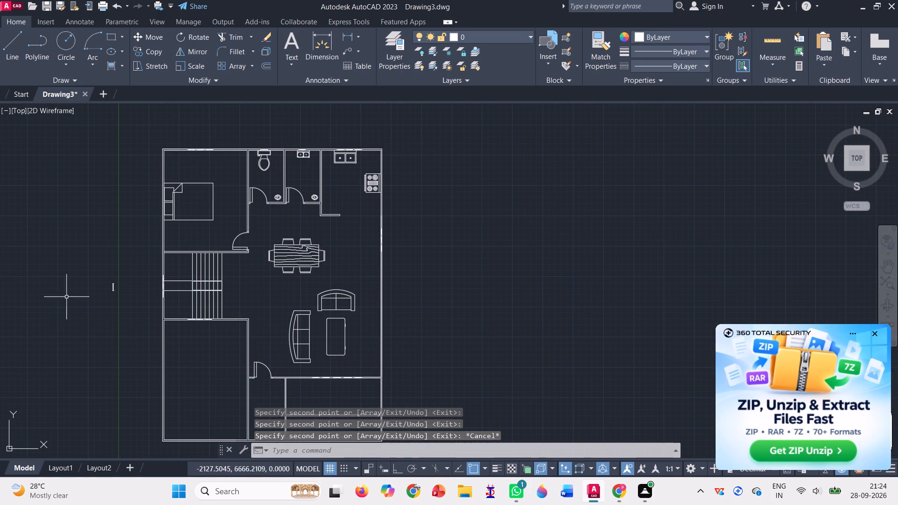
pyautogui.moveTo(80, 277); pyautogui.dragTo(134, 325)
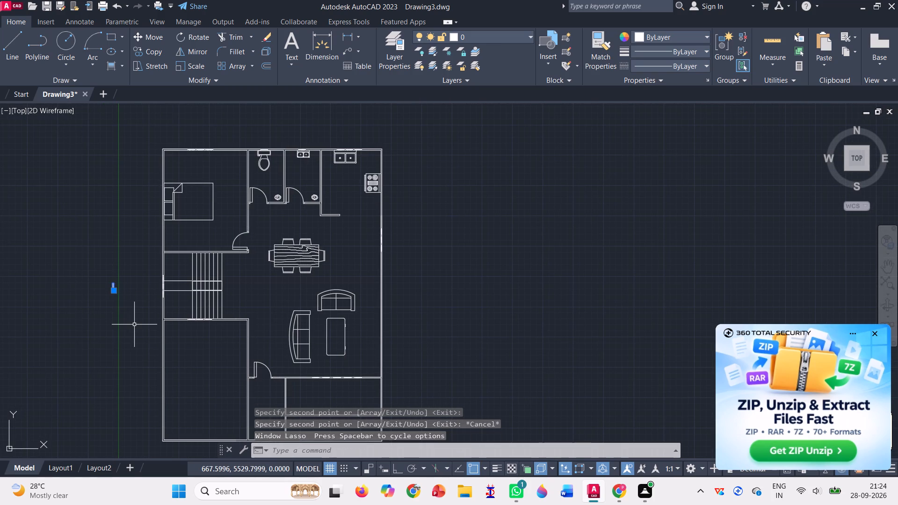
pyautogui.press('Delete')
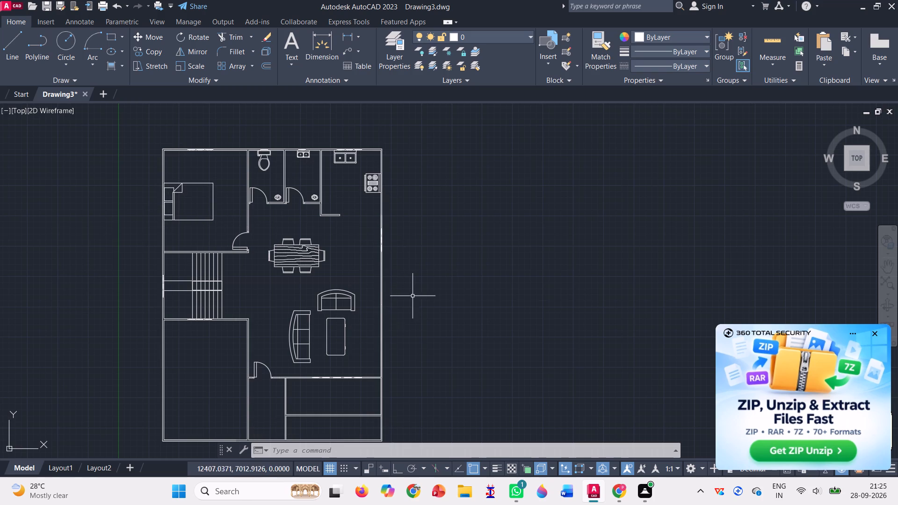
# Insert the Car - sedan side block from Landscaping.dwg in DesignCenter at scale 1, placing it outside the left outer wall beside the bedroom.
pyautogui.hotkey('ctrl', '2')
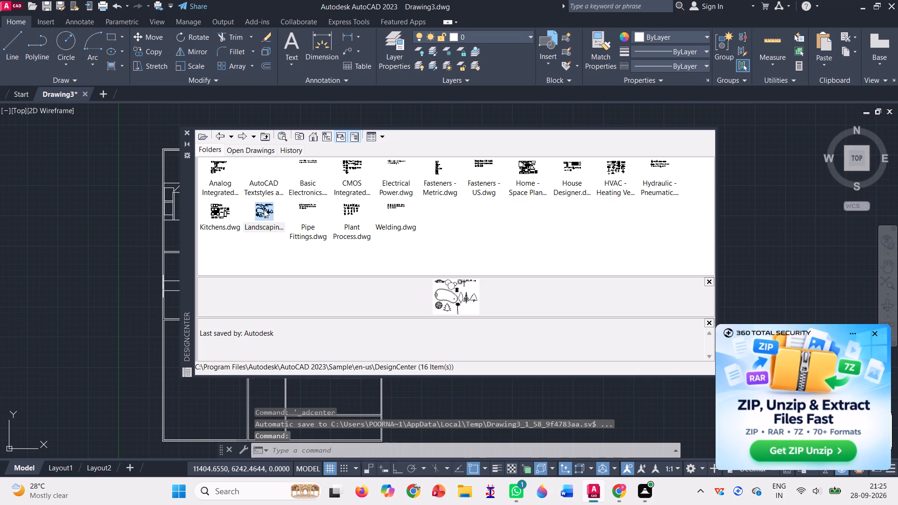
pyautogui.doubleClick(264, 209)
pyautogui.doubleClick(221, 168)
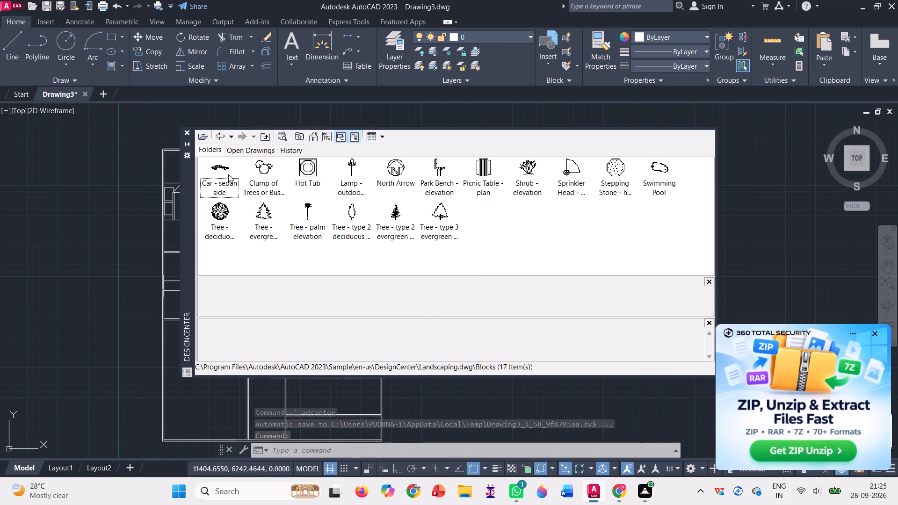
pyautogui.click(318, 140)
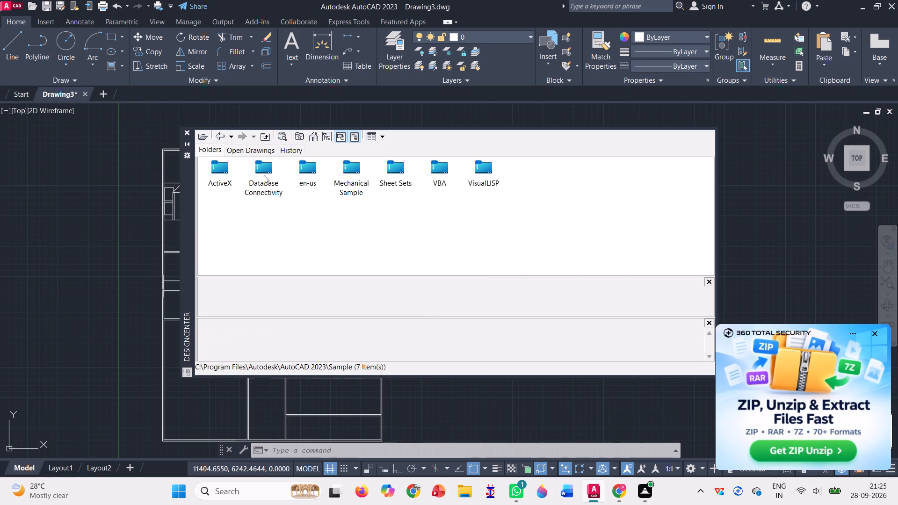
pyautogui.doubleClick(313, 169)
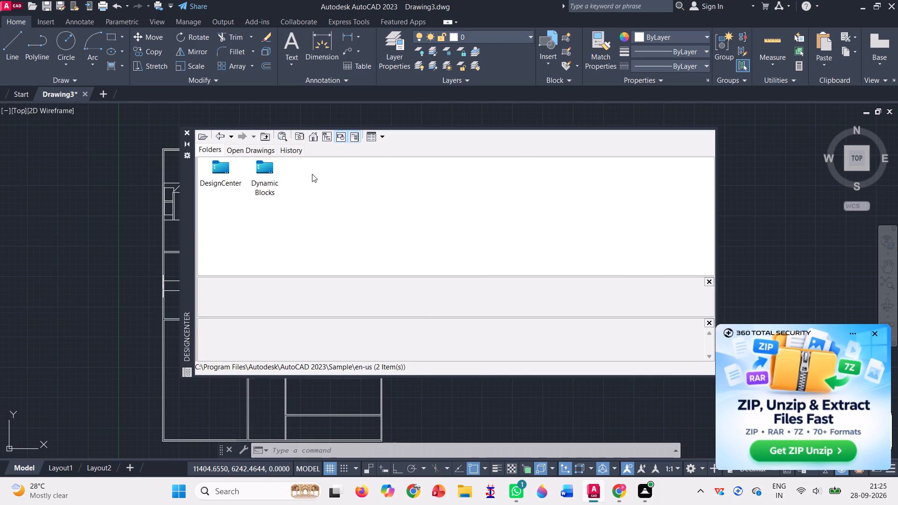
pyautogui.doubleClick(222, 167)
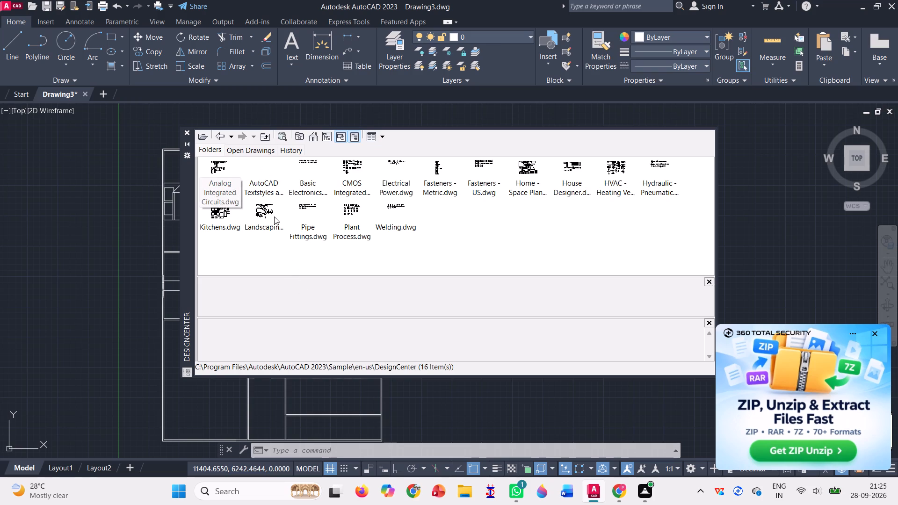
pyautogui.doubleClick(261, 213)
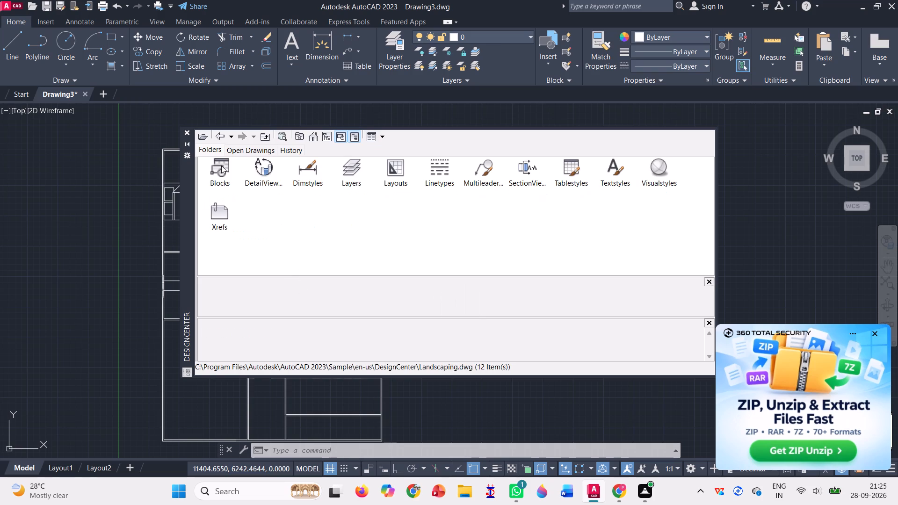
pyautogui.doubleClick(221, 166)
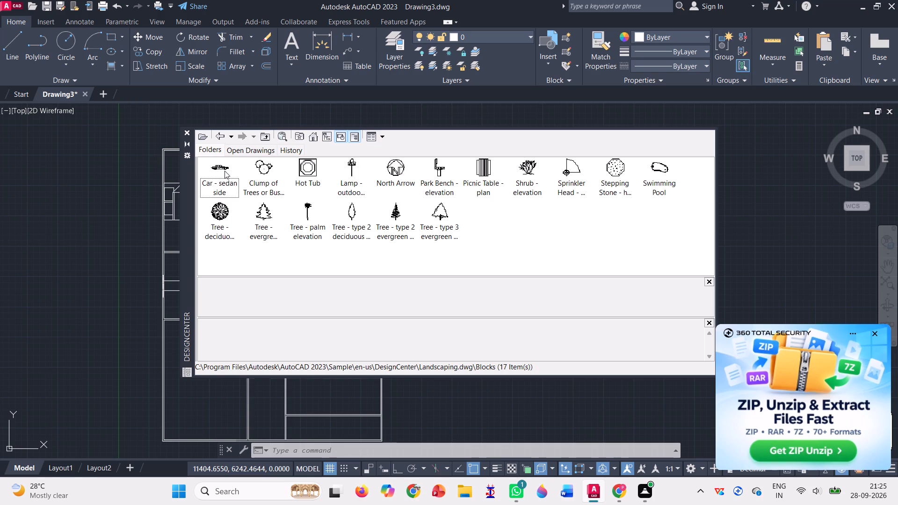
pyautogui.doubleClick(224, 166)
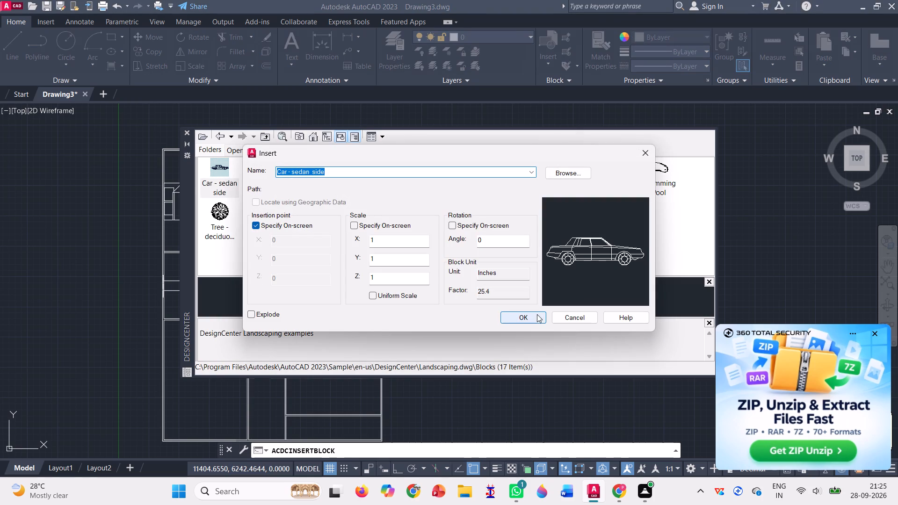
pyautogui.click(537, 314)
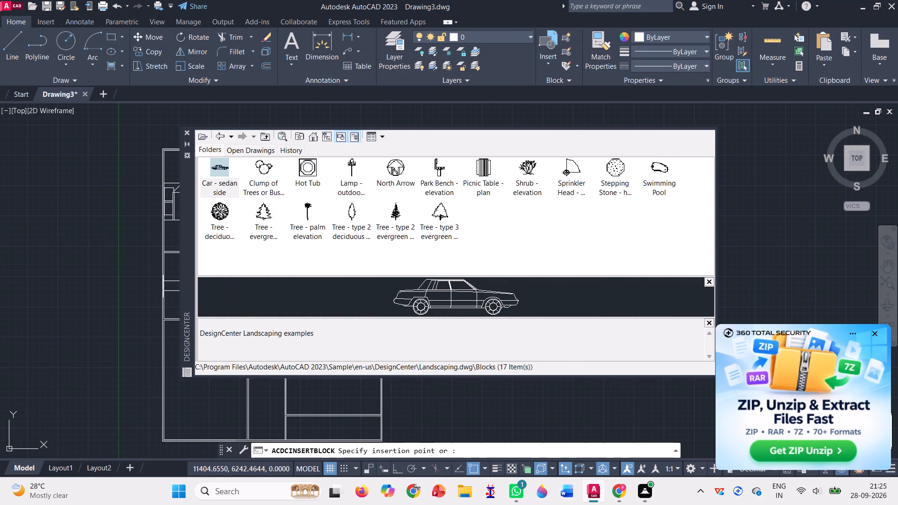
pyautogui.click(130, 233)
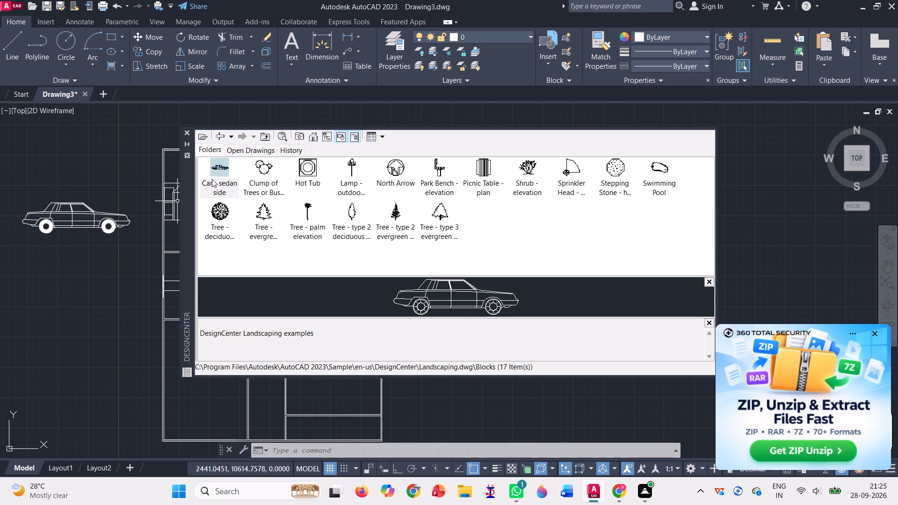
# Insert the Tree - deciduous plan block at scale 1 outside the left outer wall, below the car.
pyautogui.doubleClick(217, 211)
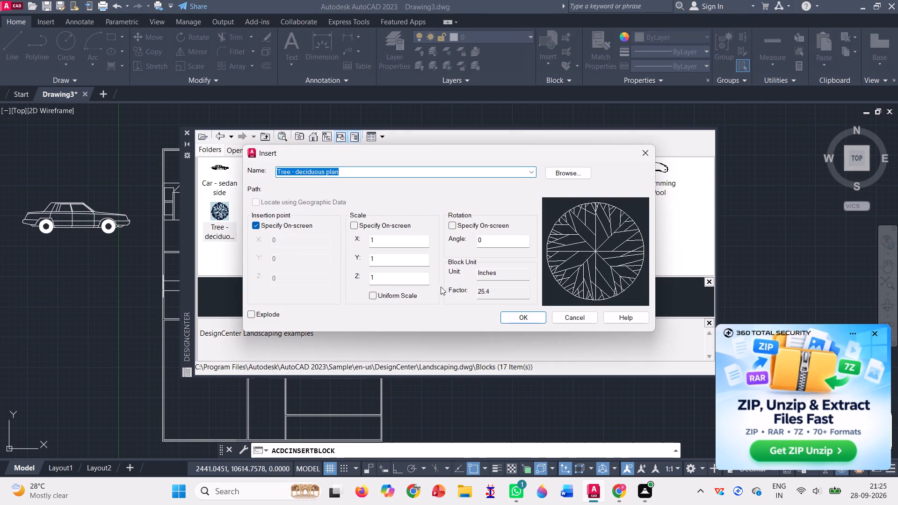
pyautogui.click(502, 314)
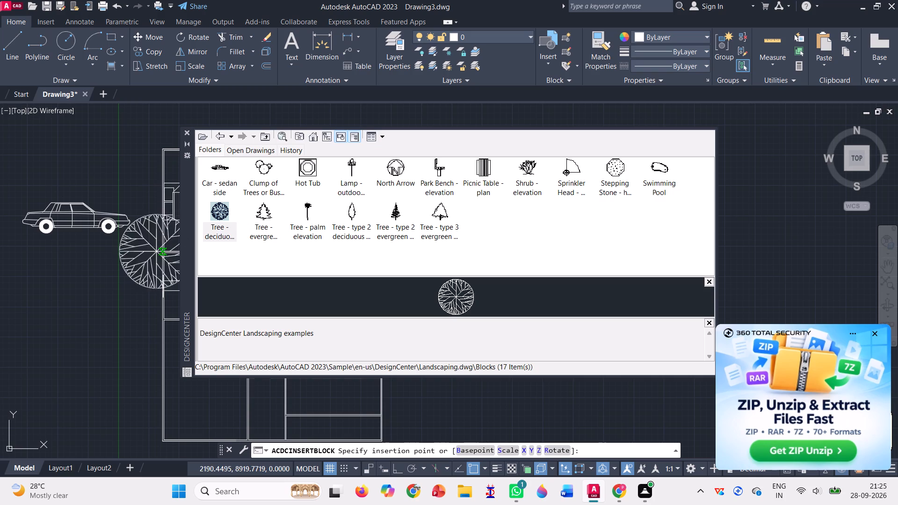
pyautogui.click(74, 306)
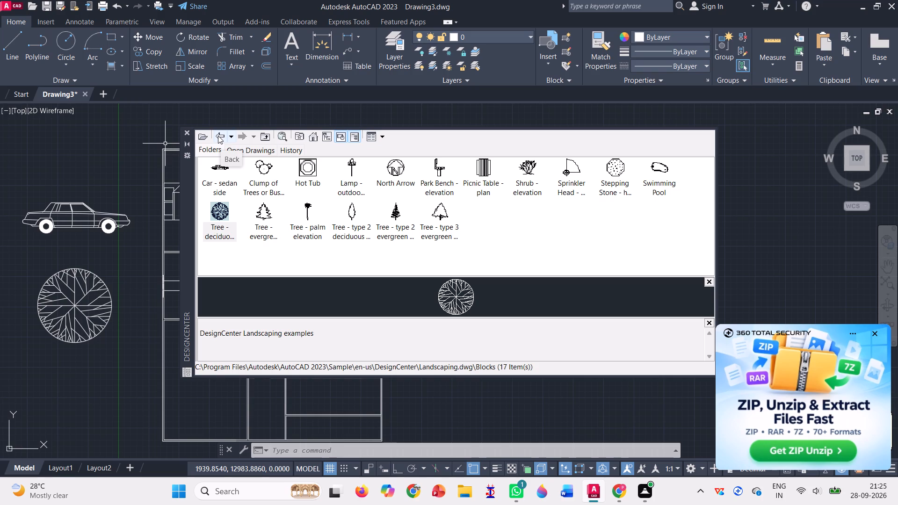
# Examine the blocks in the Analog Integrated Circuits and AutoCAD Textstyles and Linetypes sample drawings.
pyautogui.click(218, 136)
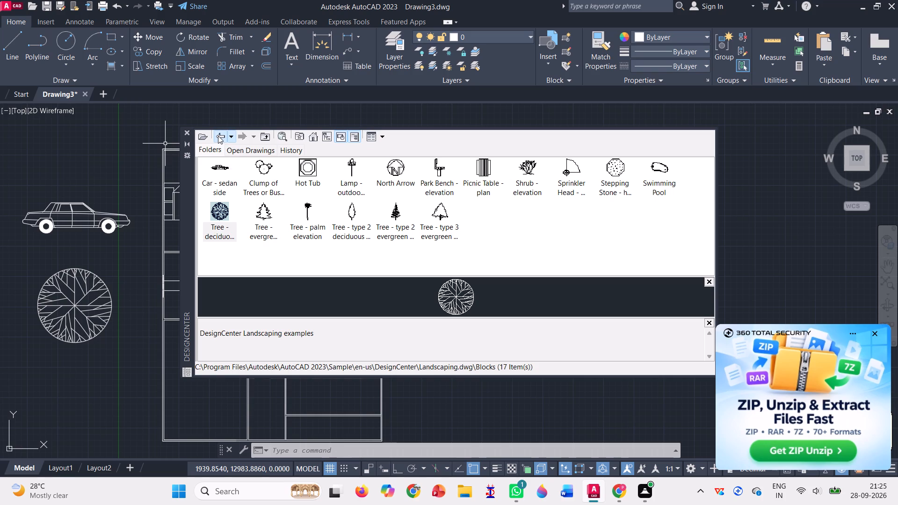
pyautogui.click(219, 136)
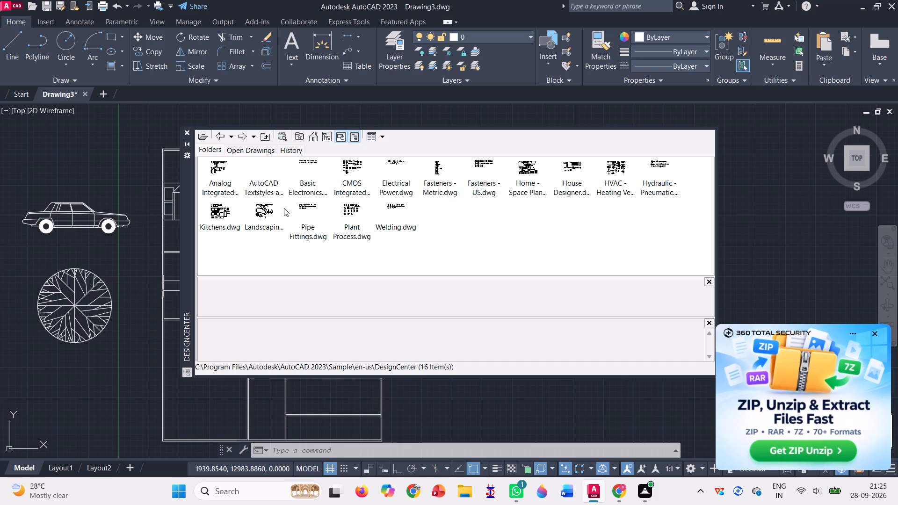
pyautogui.doubleClick(215, 166)
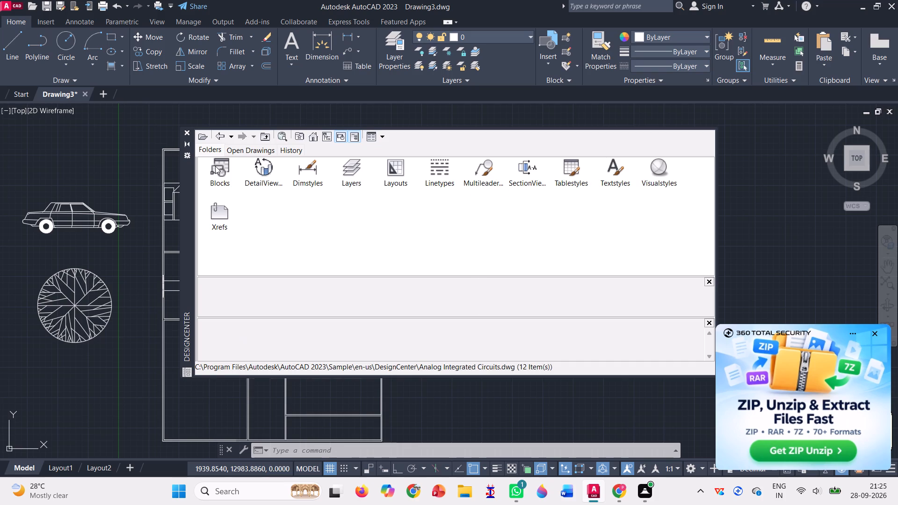
pyautogui.doubleClick(215, 166)
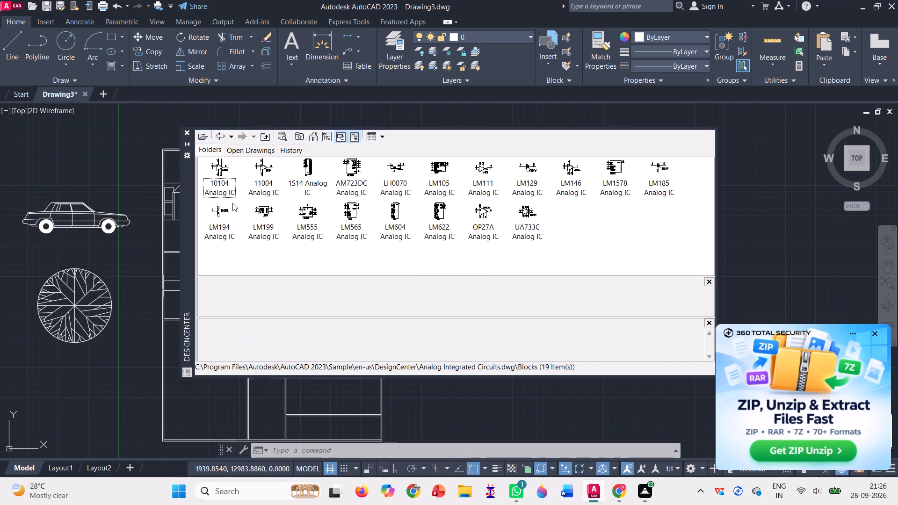
pyautogui.click(217, 134)
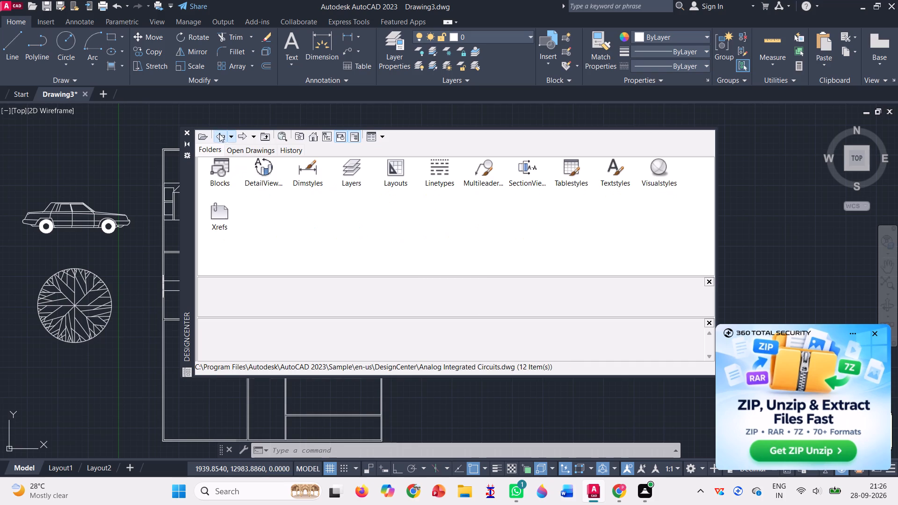
pyautogui.click(221, 133)
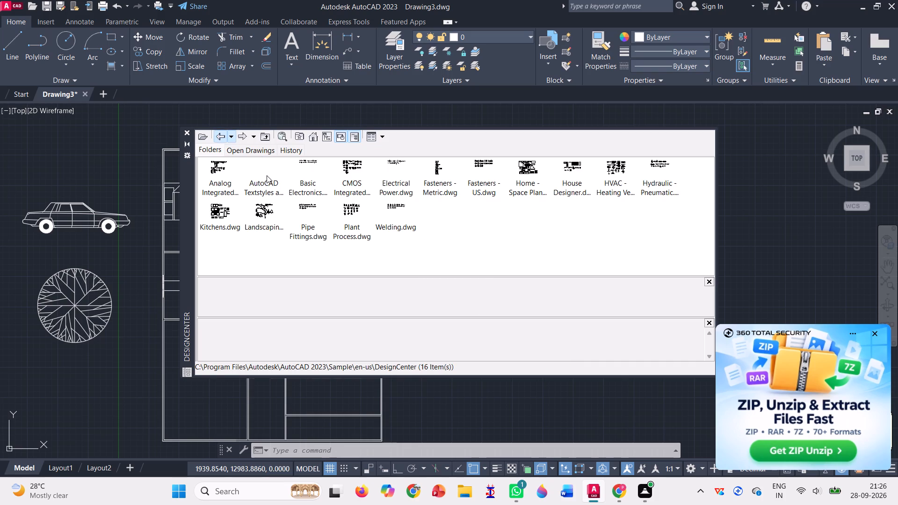
pyautogui.doubleClick(261, 171)
pyautogui.doubleClick(225, 167)
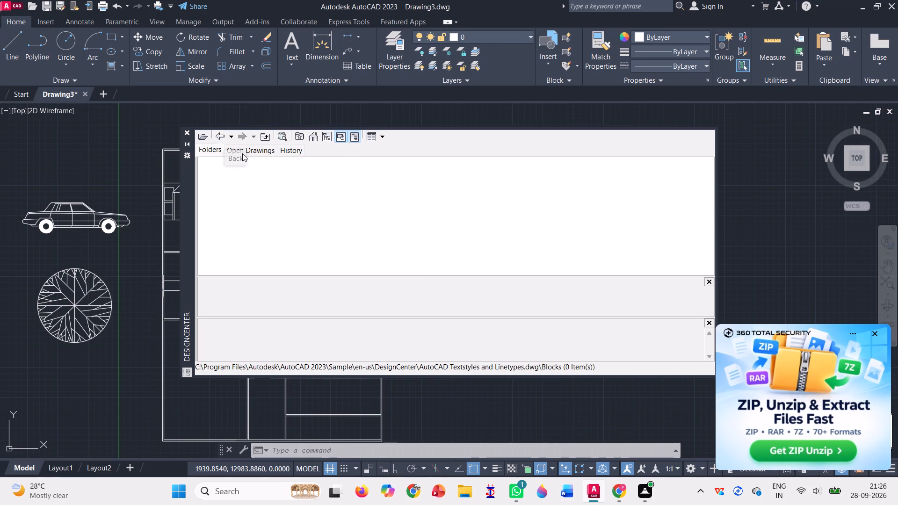
pyautogui.click(242, 153)
pyautogui.click(222, 136)
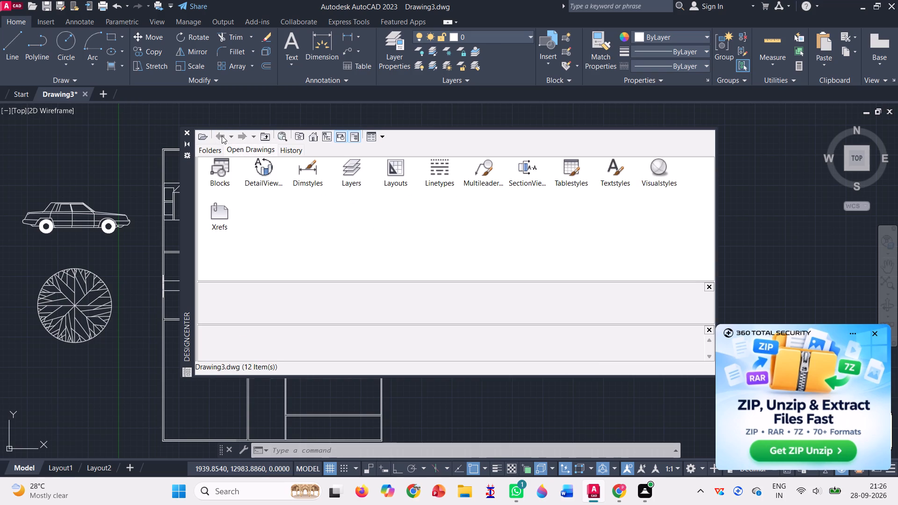
pyautogui.click(222, 136)
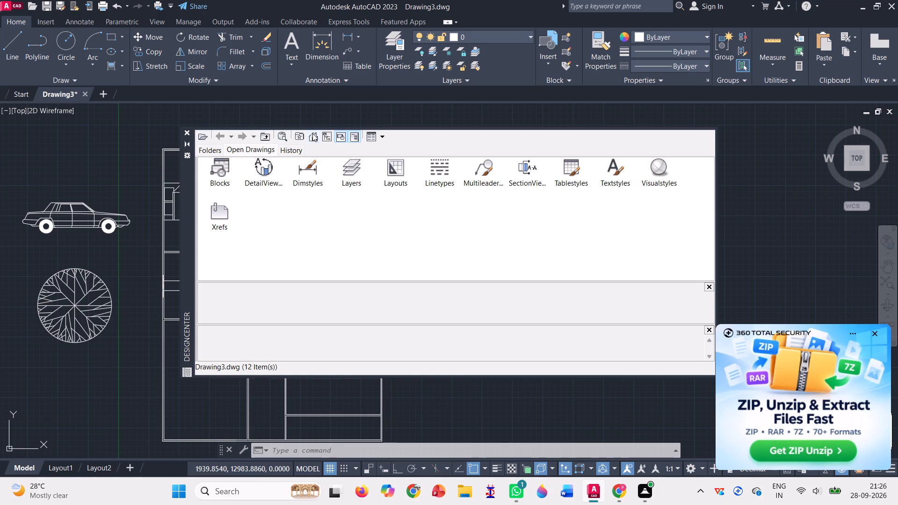
# Examine the blocks in the CMOS Integrated Circuits and Fasteners - Metric sample drawings in DesignCenter.
pyautogui.click(310, 140)
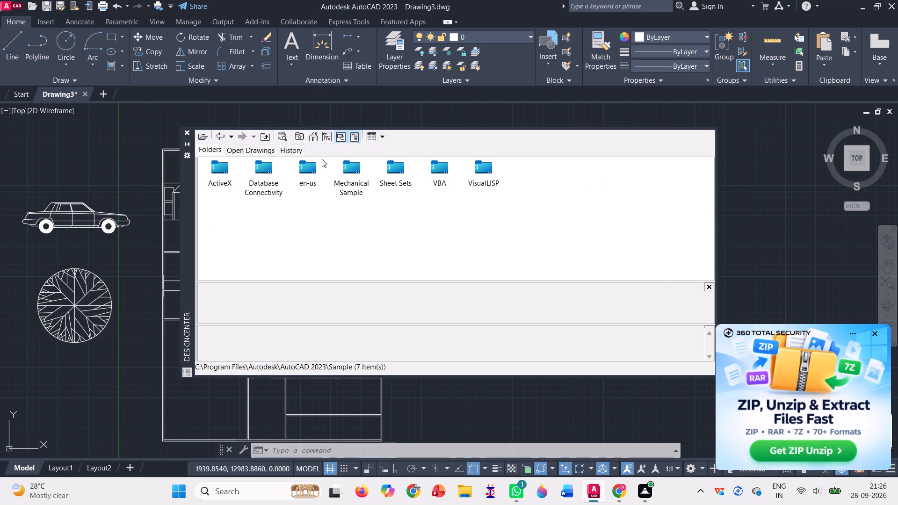
pyautogui.doubleClick(313, 166)
pyautogui.doubleClick(228, 165)
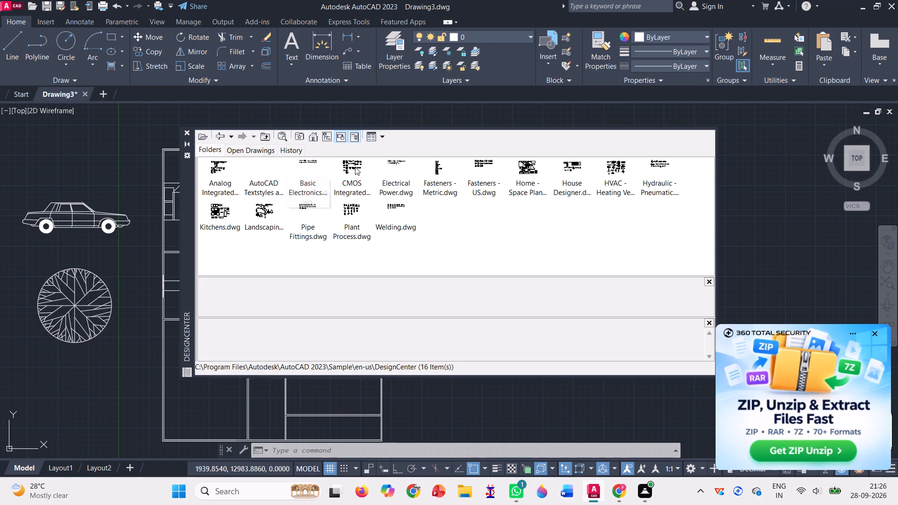
pyautogui.doubleClick(355, 165)
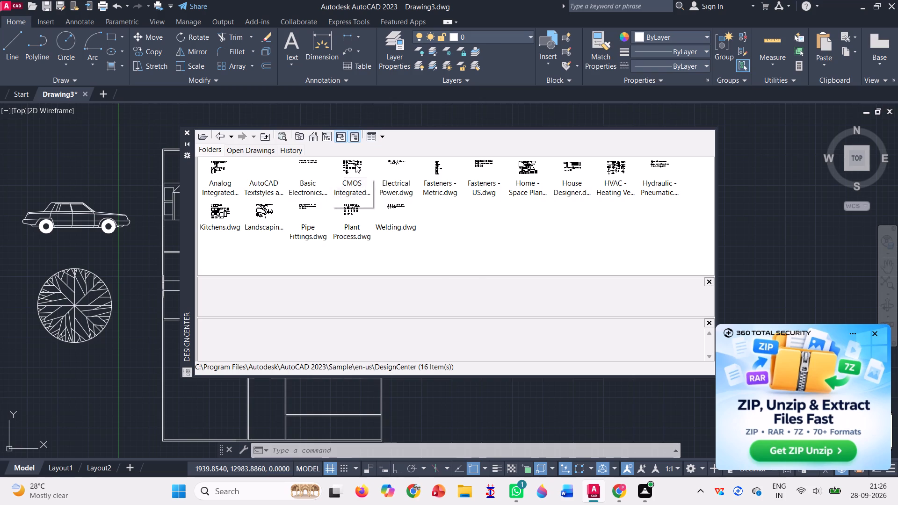
pyautogui.doubleClick(229, 167)
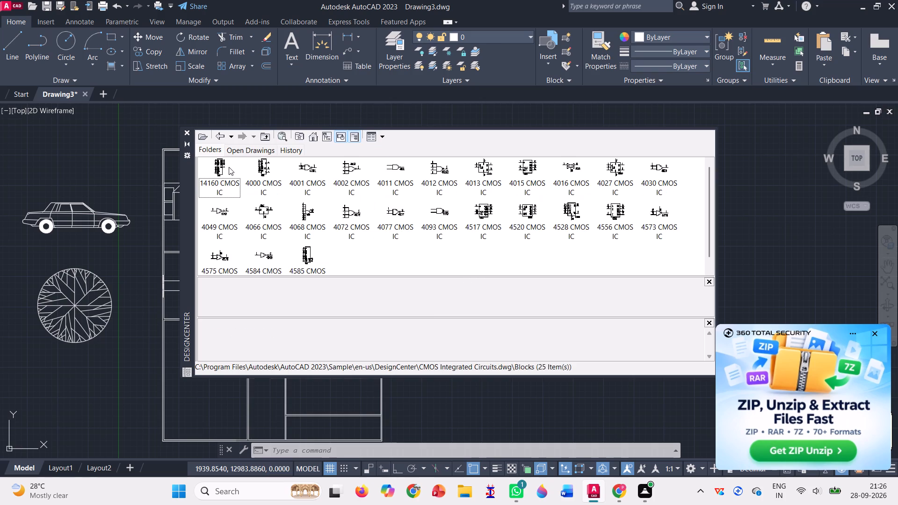
pyautogui.scroll(-2, 342, 221)
pyautogui.scroll(7, 328, 236)
pyautogui.click(219, 137)
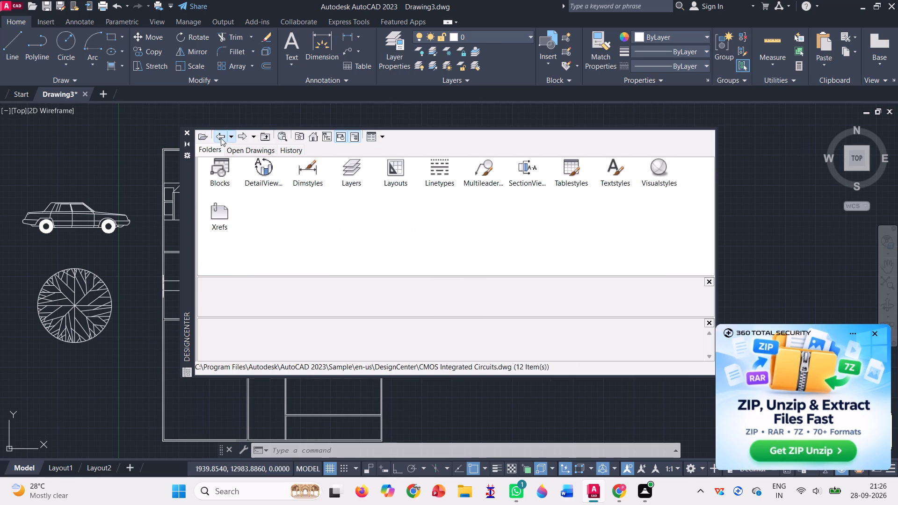
pyautogui.click(221, 138)
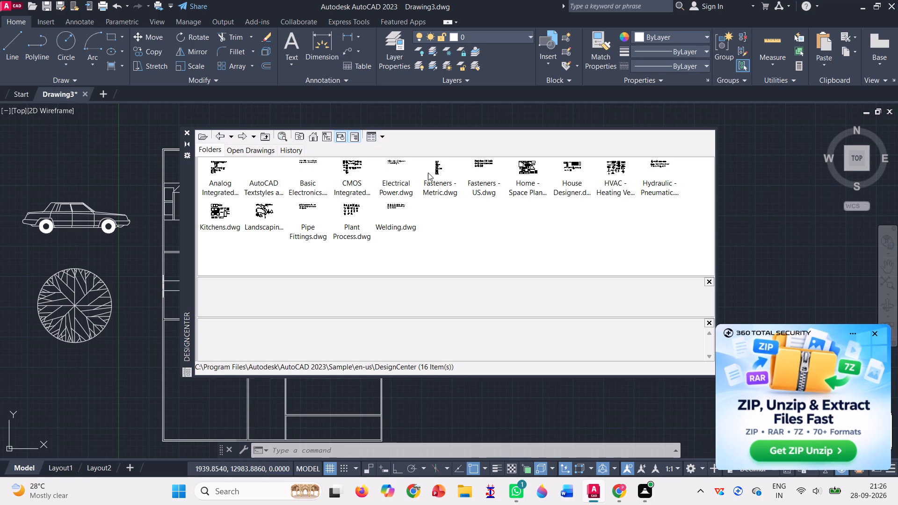
pyautogui.doubleClick(442, 166)
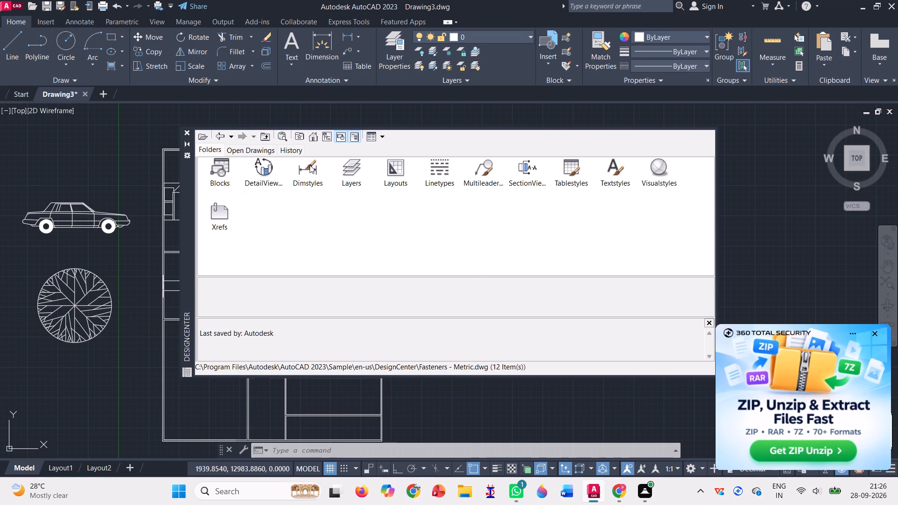
pyautogui.doubleClick(221, 161)
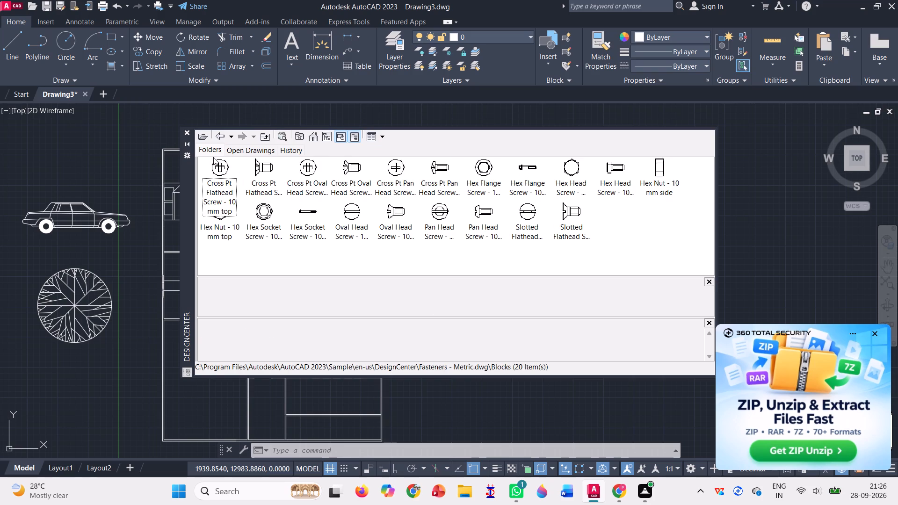
pyautogui.click(221, 137)
pyautogui.click(221, 137)
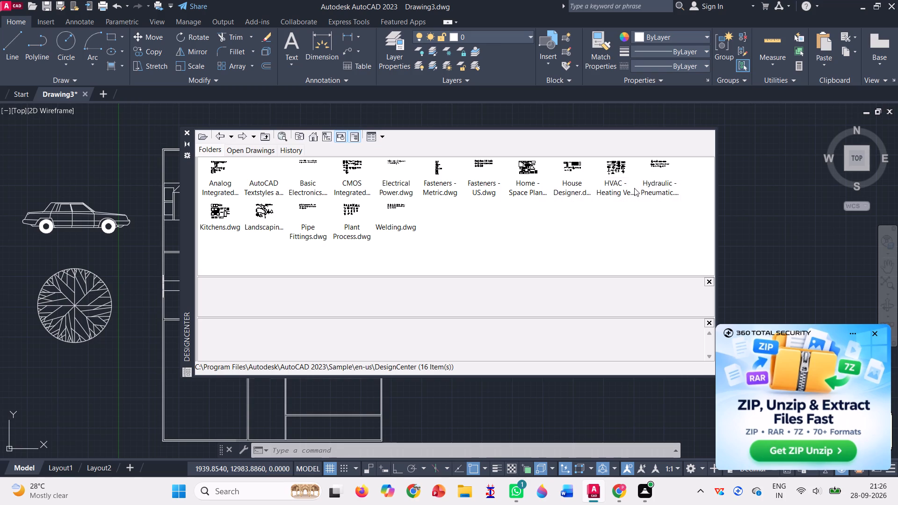
# Examine the blocks in the Plant Process and Welding sample drawings.
pyautogui.doubleClick(357, 205)
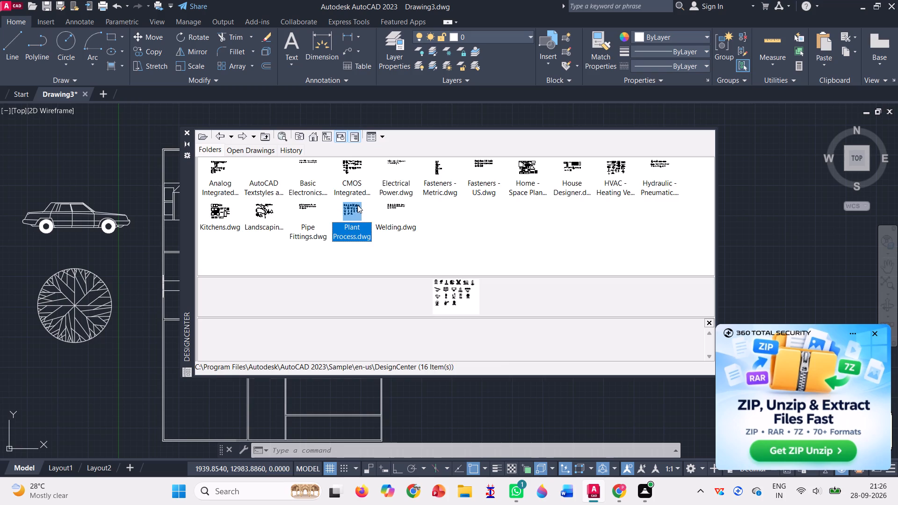
pyautogui.doubleClick(220, 169)
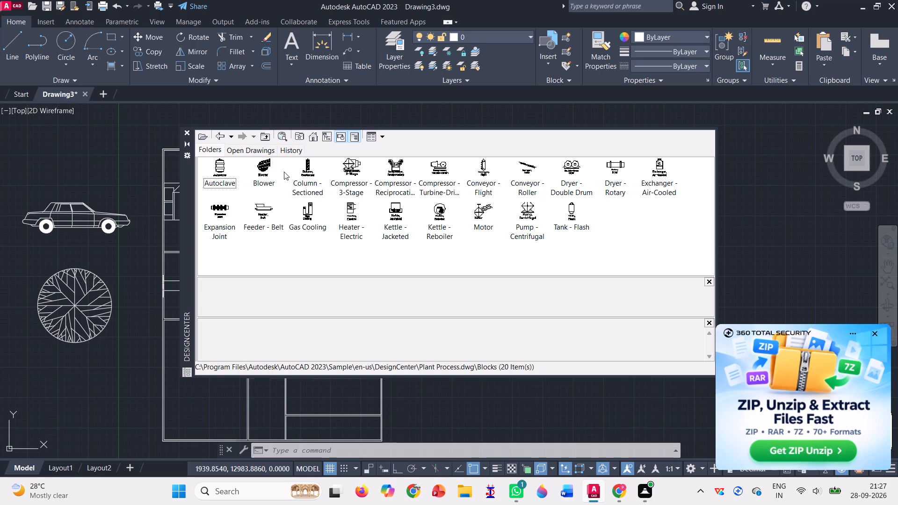
pyautogui.click(218, 135)
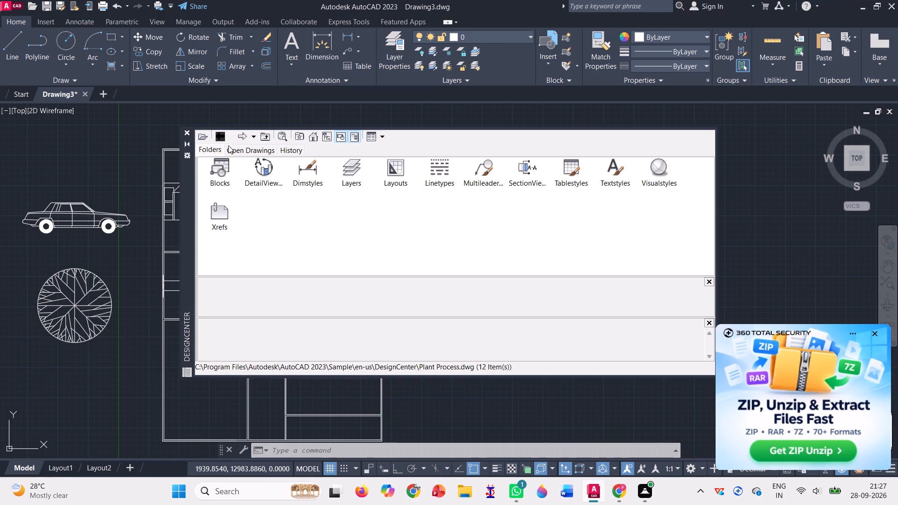
pyautogui.click(223, 136)
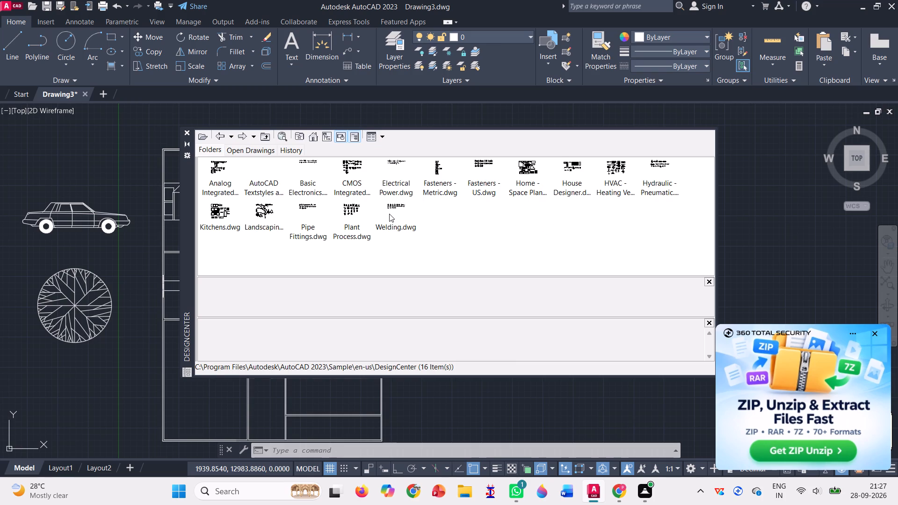
pyautogui.doubleClick(391, 209)
pyautogui.doubleClick(225, 163)
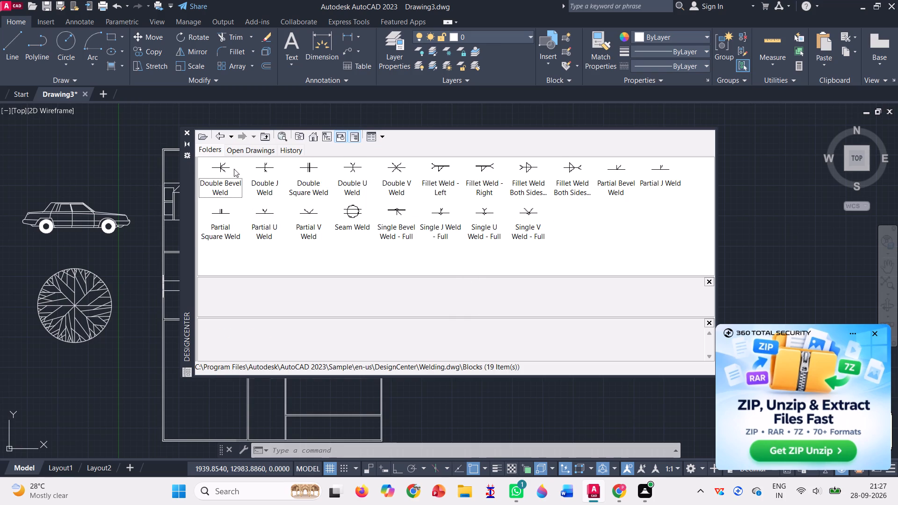
pyautogui.click(219, 137)
pyautogui.click(219, 137)
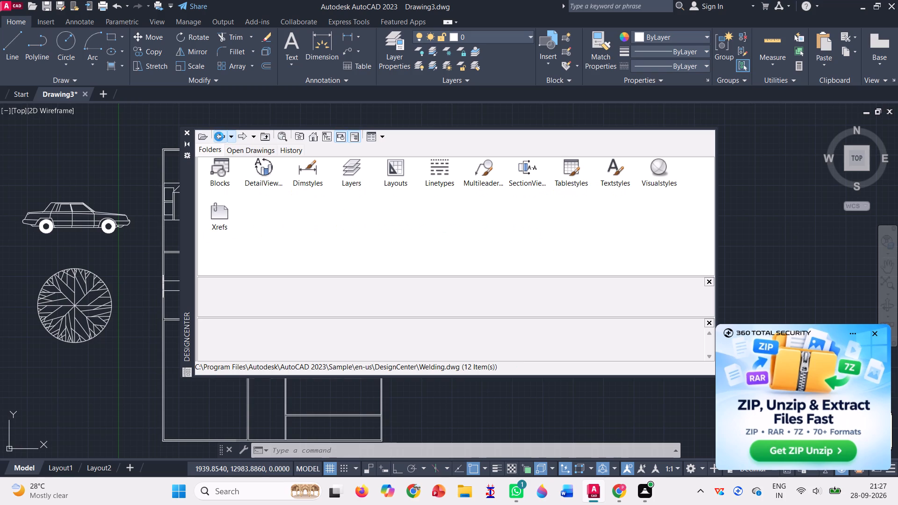
# Examine the blocks in the Hydraulic - Pneumatic, HVAC and Landscaping sample drawings, and close DesignCenter.
pyautogui.doubleClick(667, 167)
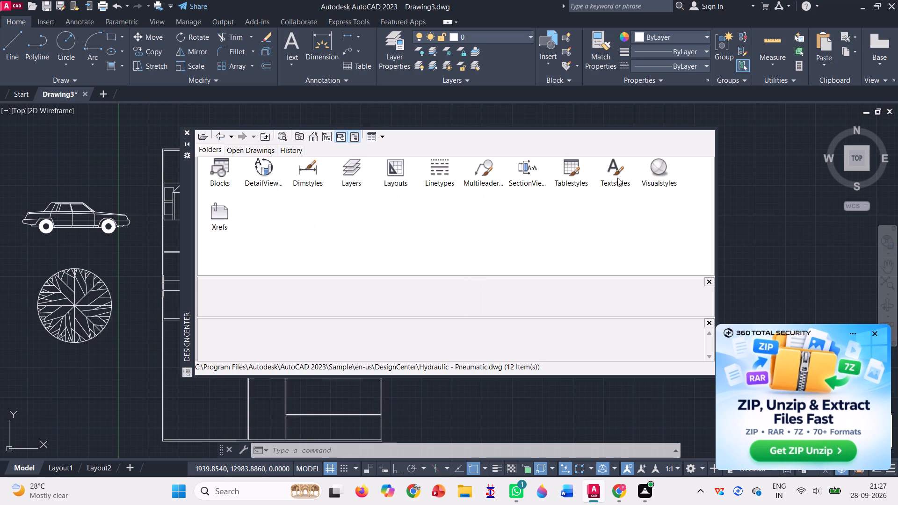
pyautogui.doubleClick(220, 163)
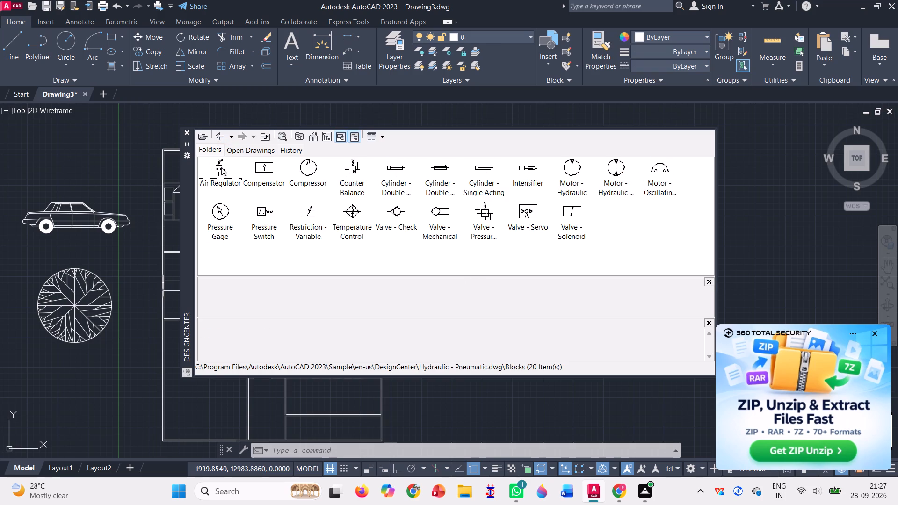
pyautogui.click(217, 137)
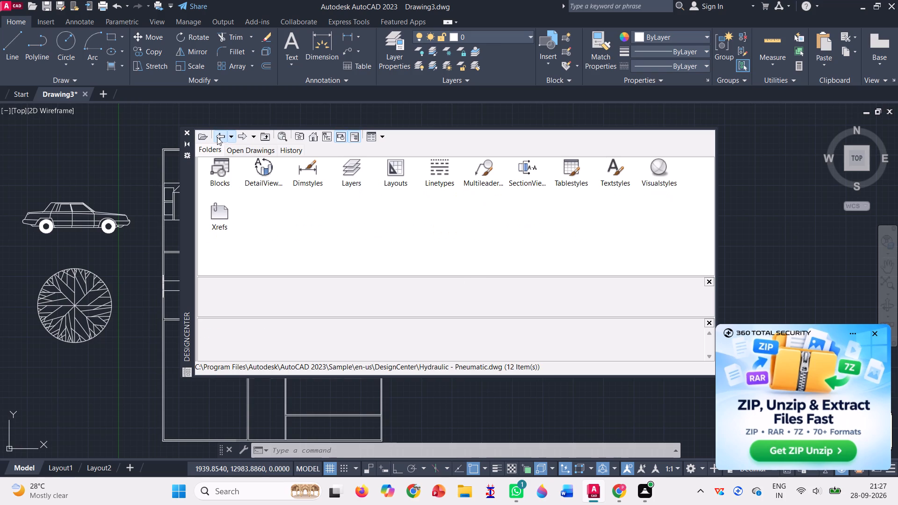
pyautogui.click(217, 137)
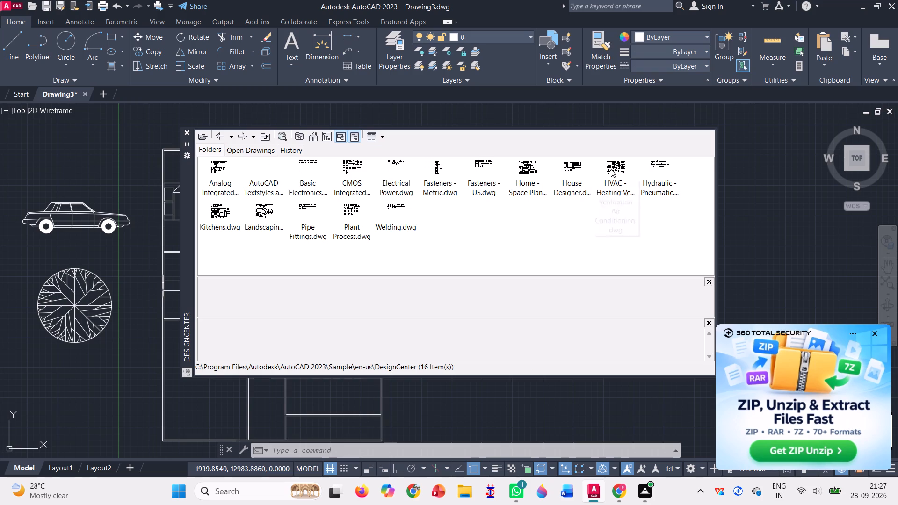
pyautogui.doubleClick(611, 169)
pyautogui.doubleClick(224, 167)
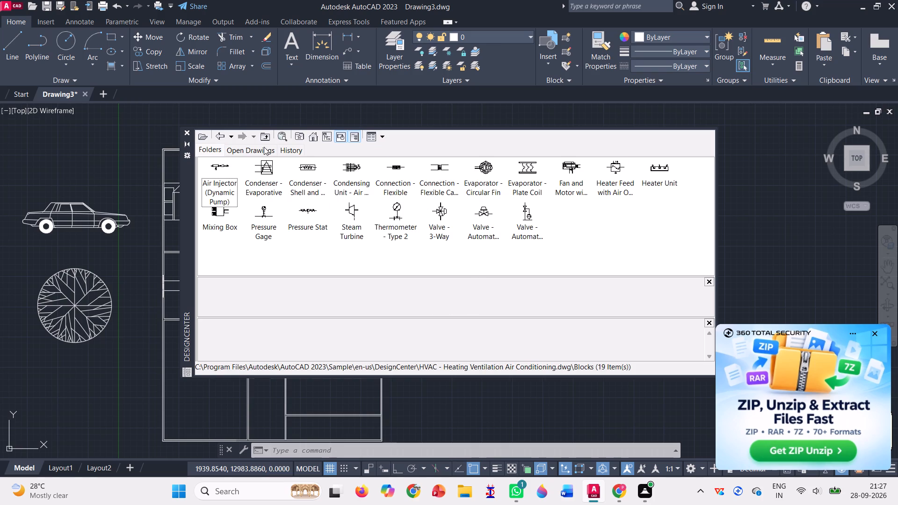
pyautogui.click(222, 137)
pyautogui.click(222, 137)
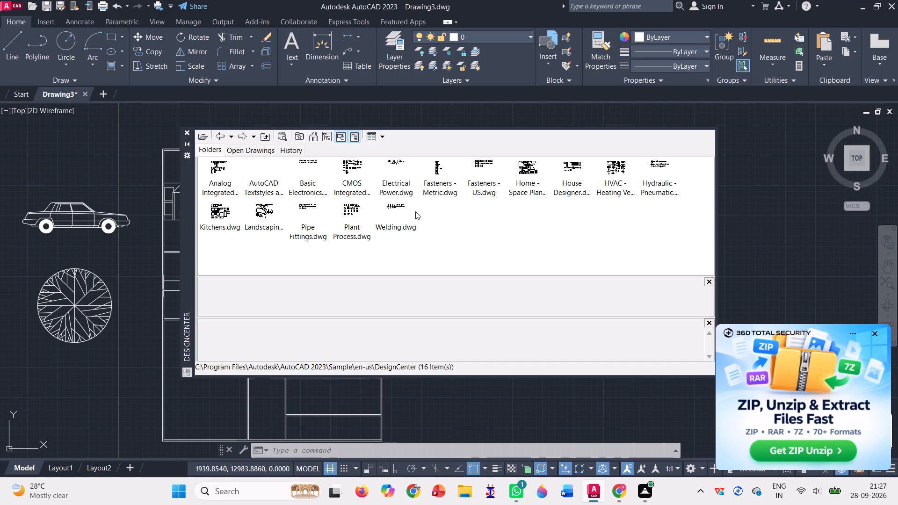
pyautogui.doubleClick(265, 211)
pyautogui.doubleClick(217, 171)
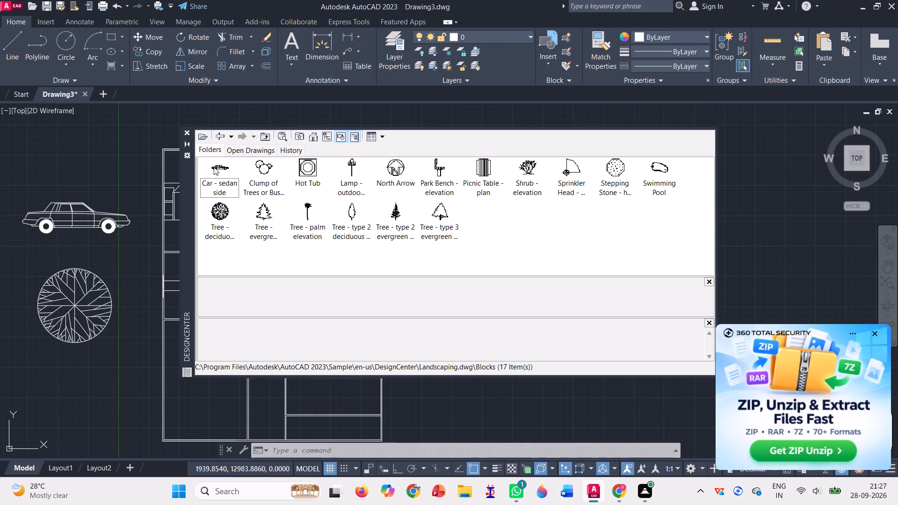
pyautogui.click(185, 133)
# Scale the deciduous tree block outside the left outer wall down to about a third of its size.
pyautogui.scroll(-1, 462, 245)
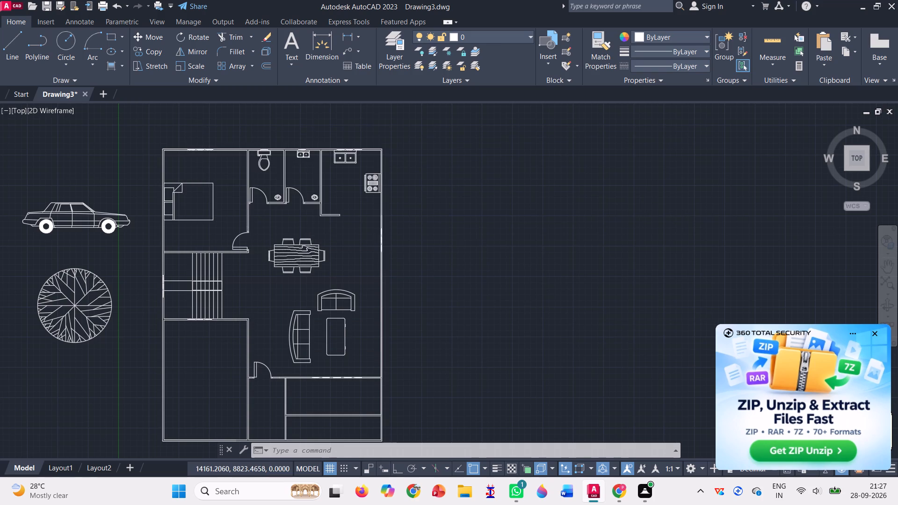
pyautogui.click(177, 67)
pyautogui.click(224, 267)
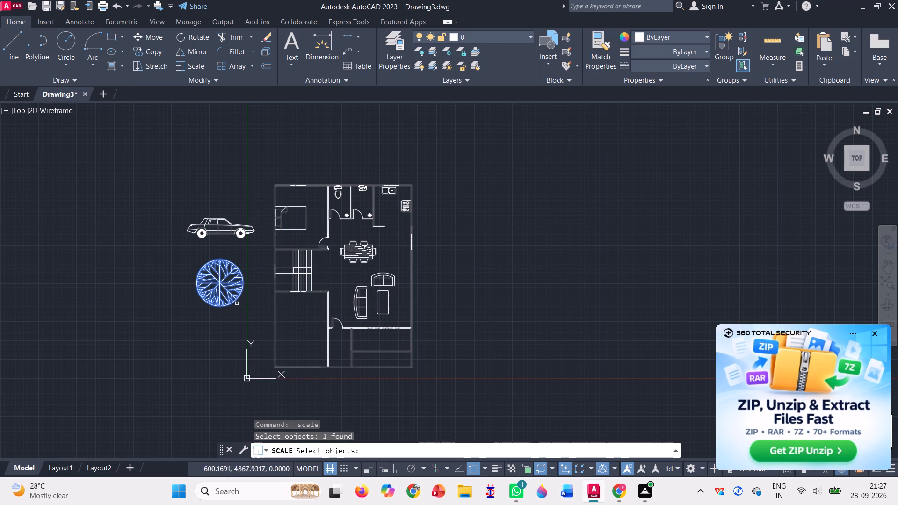
pyautogui.press('Return')
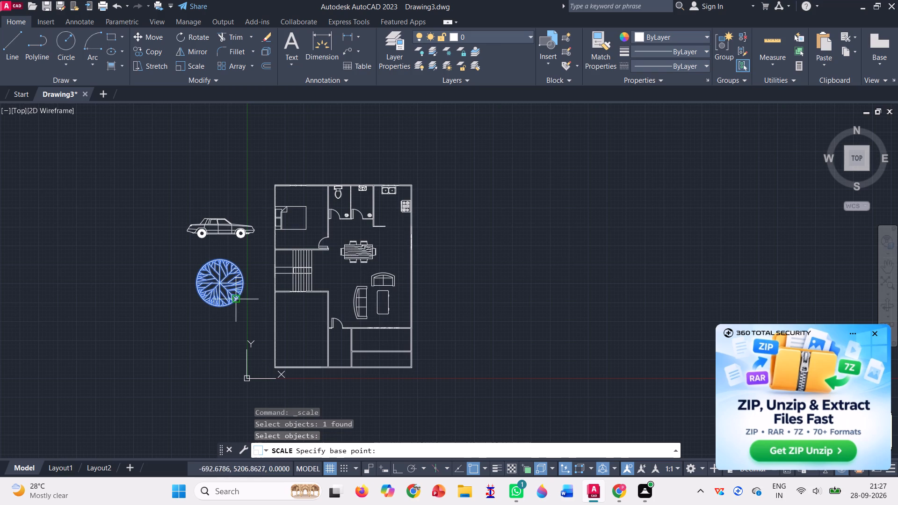
pyautogui.click(236, 300)
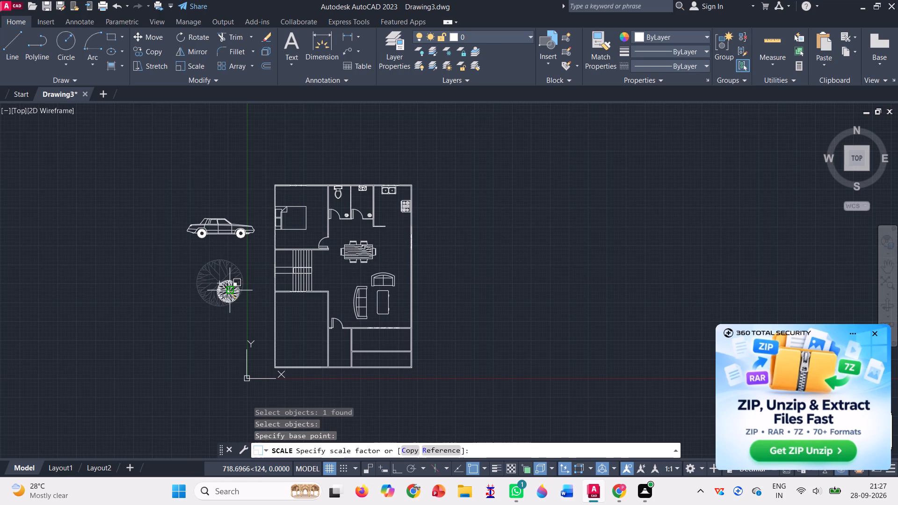
pyautogui.click(240, 293)
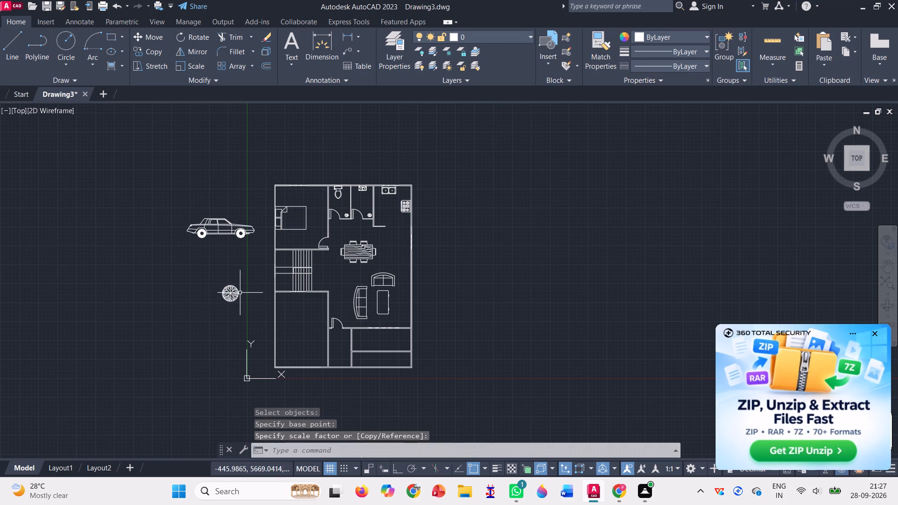
# Rotate the sedan block 90° about its house-side end with Ortho on, standing it parallel to the left outer wall.
pyautogui.click(224, 231)
pyautogui.click(196, 39)
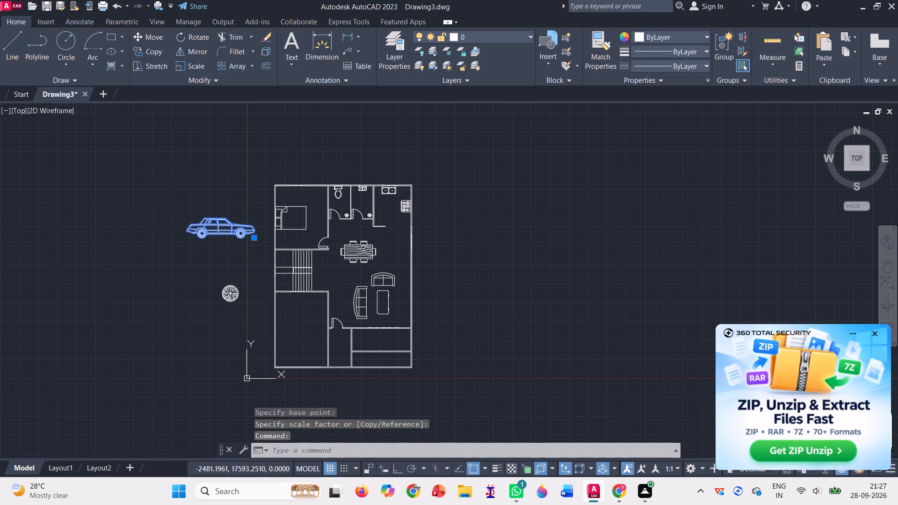
pyautogui.click(255, 232)
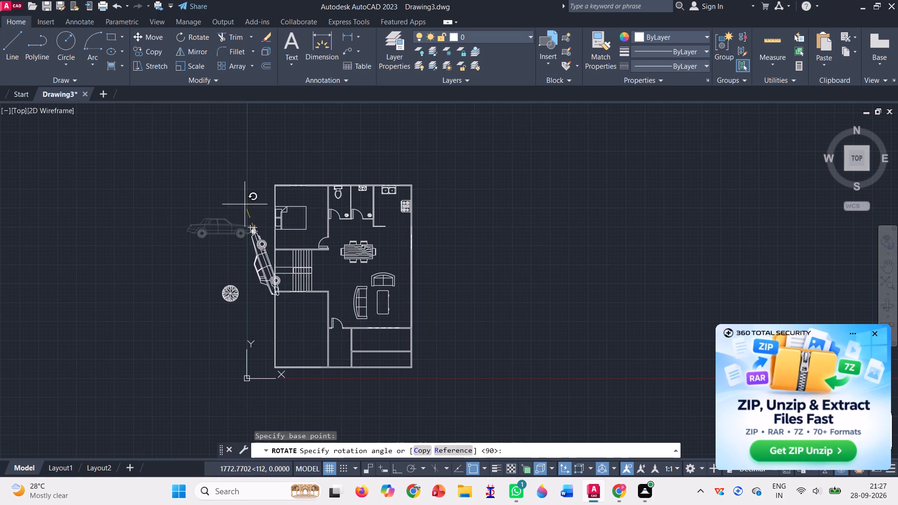
pyautogui.click(395, 465)
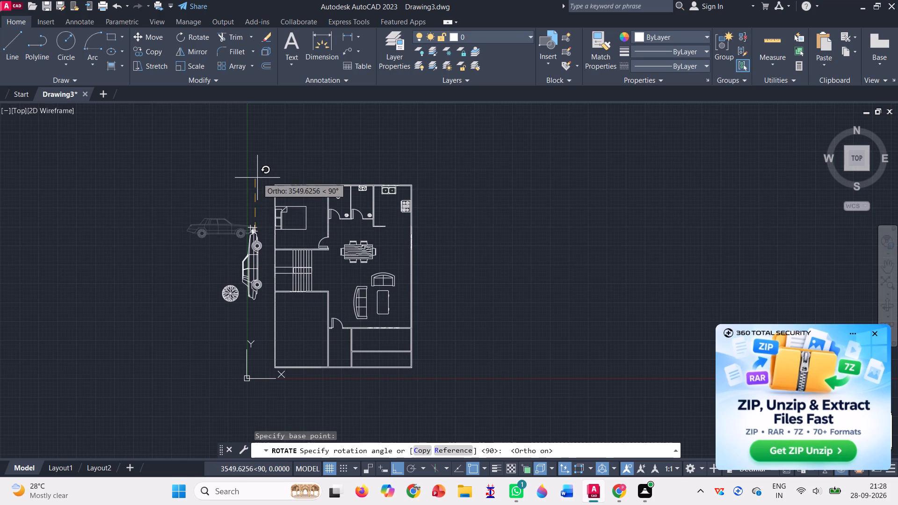
pyautogui.click(257, 178)
# Move the rotated car block from its spot beside the staircase, using a base point on its wheel side.
pyautogui.click(151, 40)
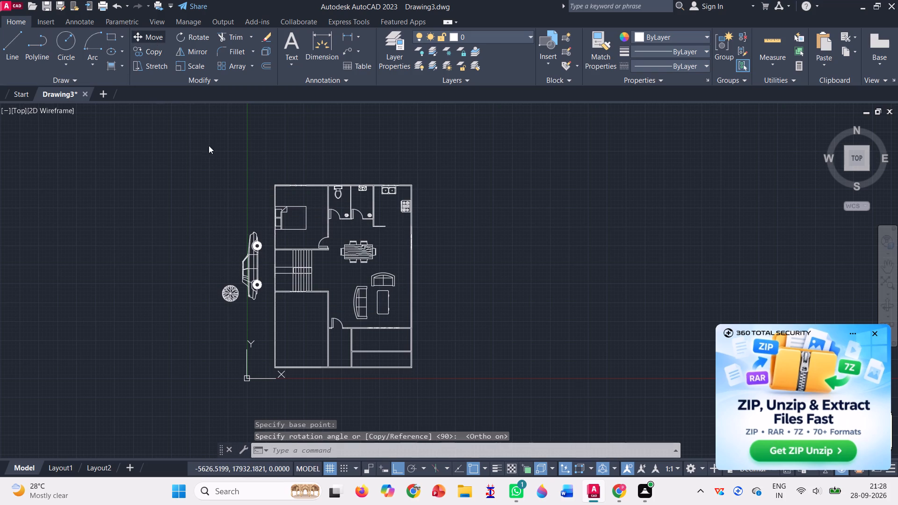
pyautogui.click(252, 257)
pyautogui.click(259, 272)
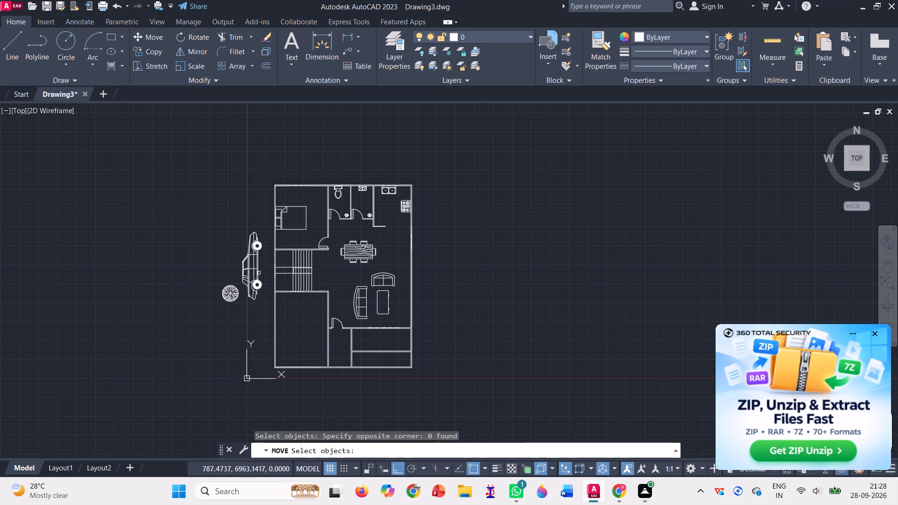
pyautogui.click(259, 273)
pyautogui.press('Return')
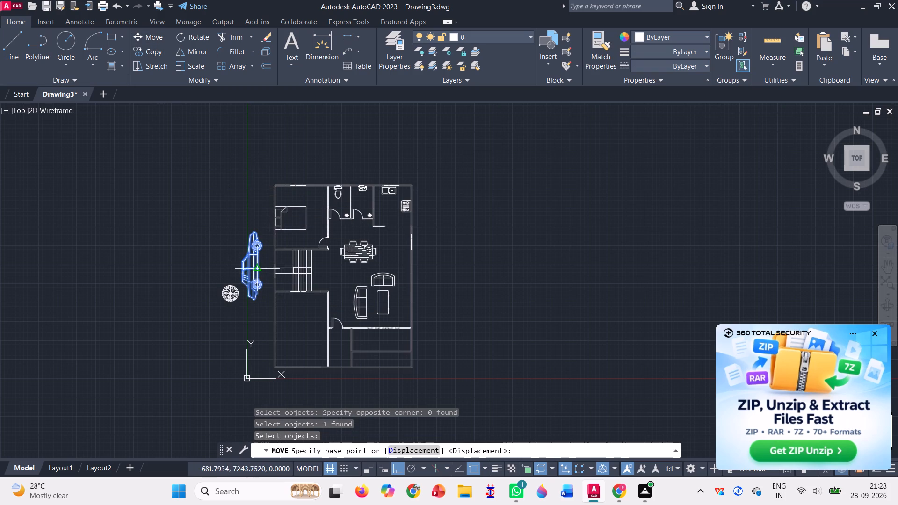
pyautogui.click(257, 268)
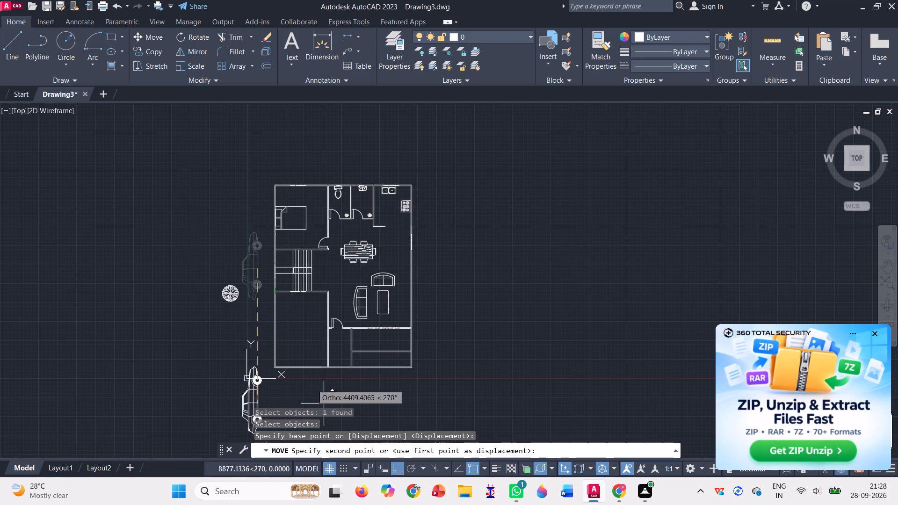
# Turn off Ortho mode and move the car from outside the plan into the lower-left room.
pyautogui.click(401, 468)
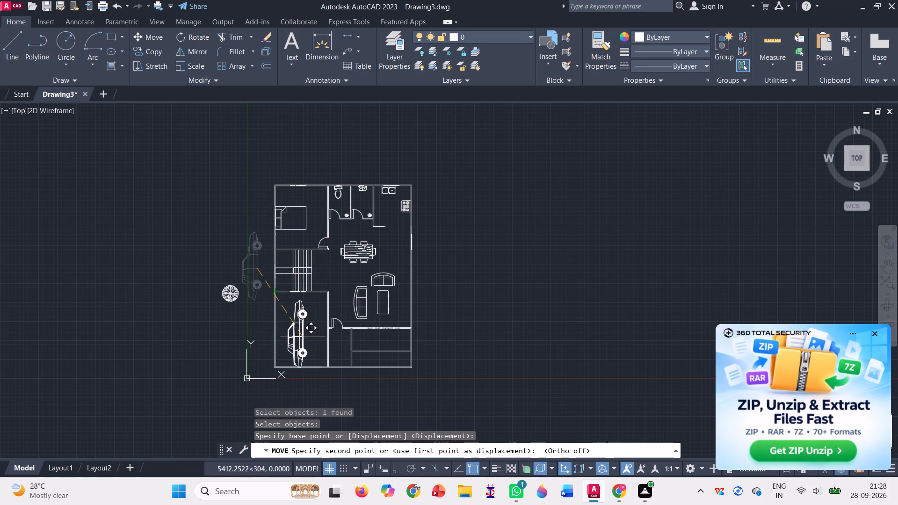
pyautogui.click(303, 334)
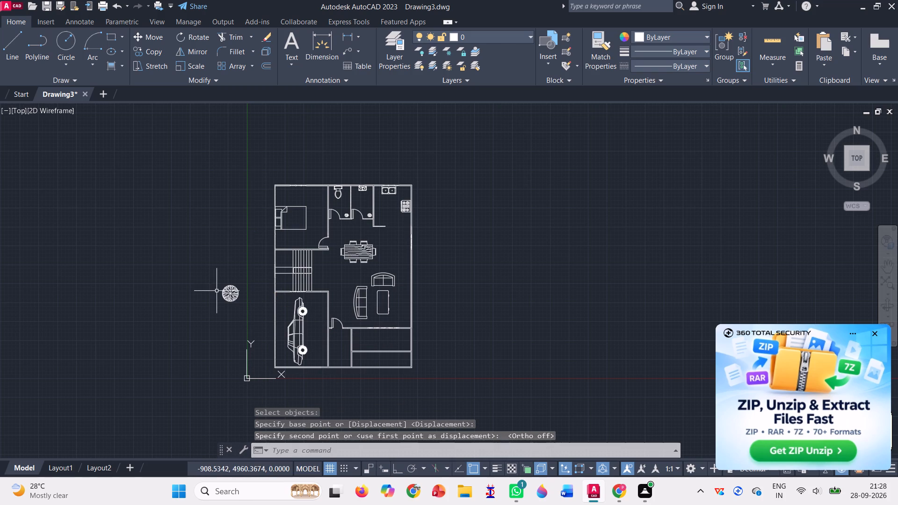
# Copy the tree beside the house into the lower-right corner of the narrow strip along the plan's bottom wall.
pyautogui.click(153, 53)
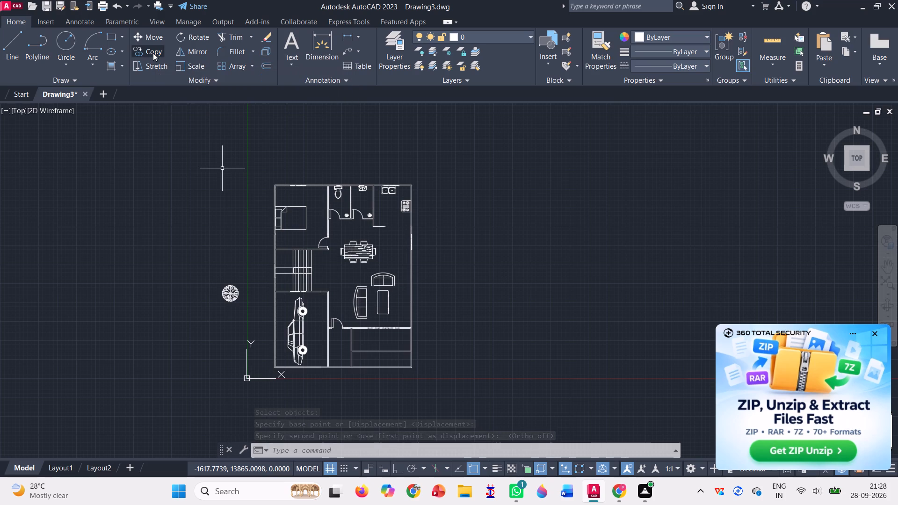
pyautogui.click(232, 292)
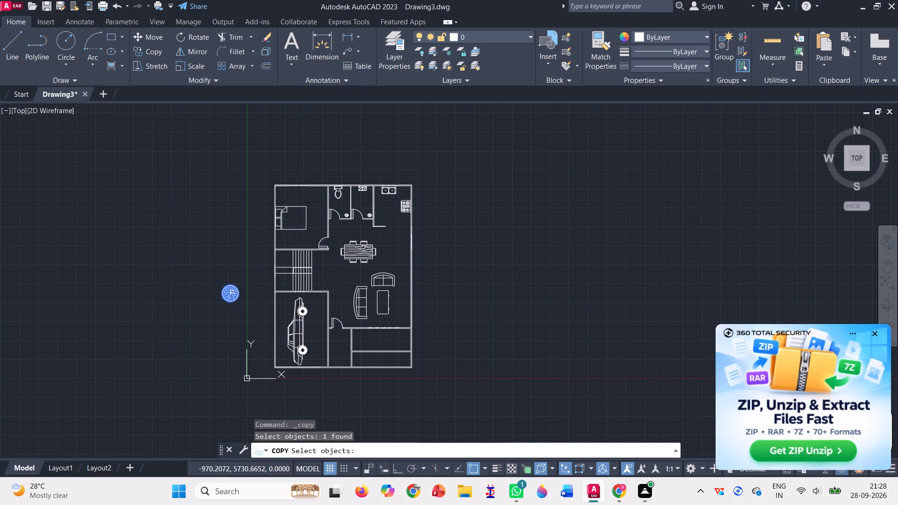
pyautogui.press('Return')
pyautogui.click(232, 292)
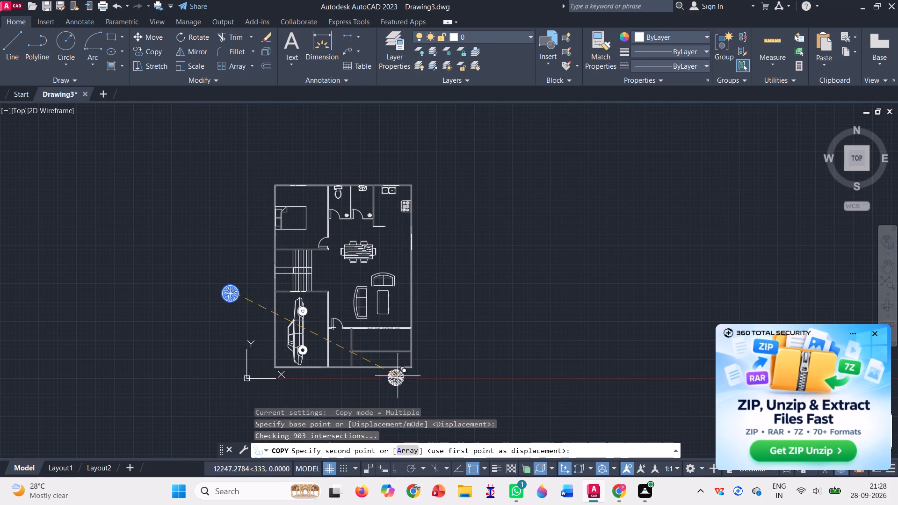
pyautogui.scroll(4, 398, 376)
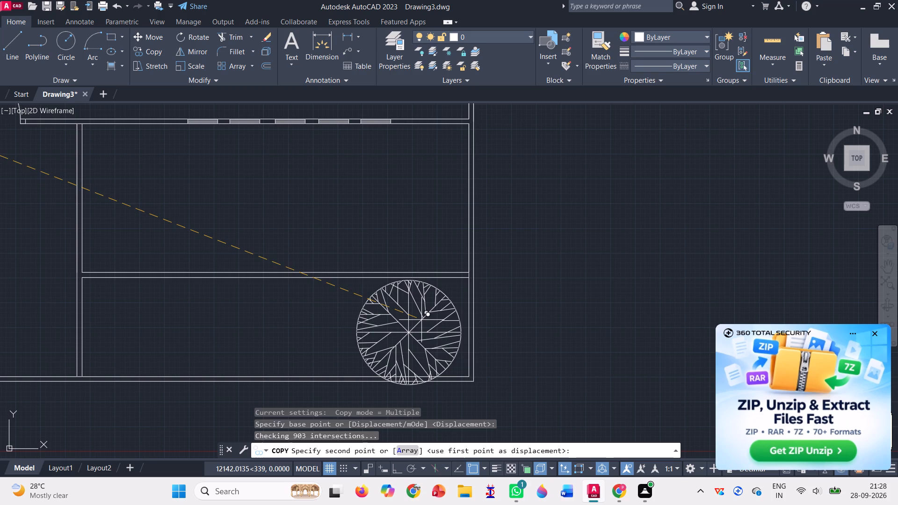
pyautogui.click(422, 318)
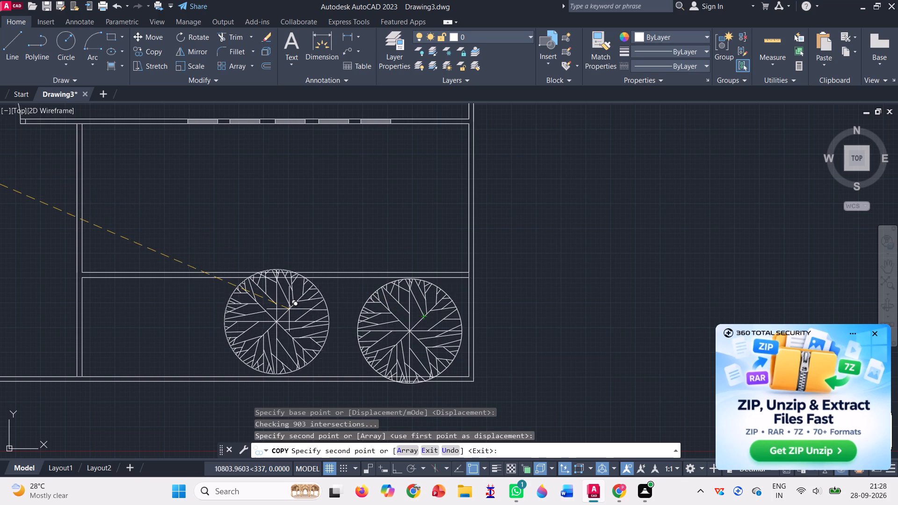
pyautogui.press('Escape')
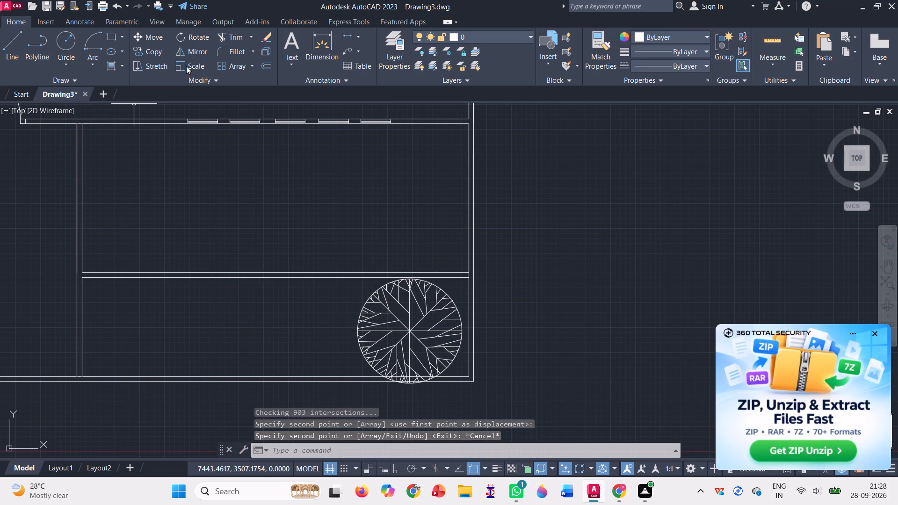
# Scale the copied tree down to about half its size, from a base point on its lower-right edge.
pyautogui.click(186, 66)
pyautogui.click(403, 333)
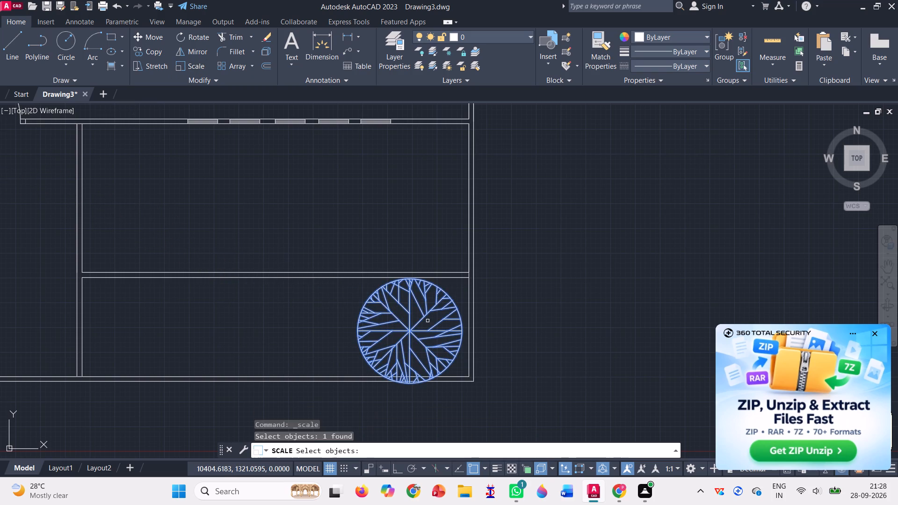
pyautogui.press('Return')
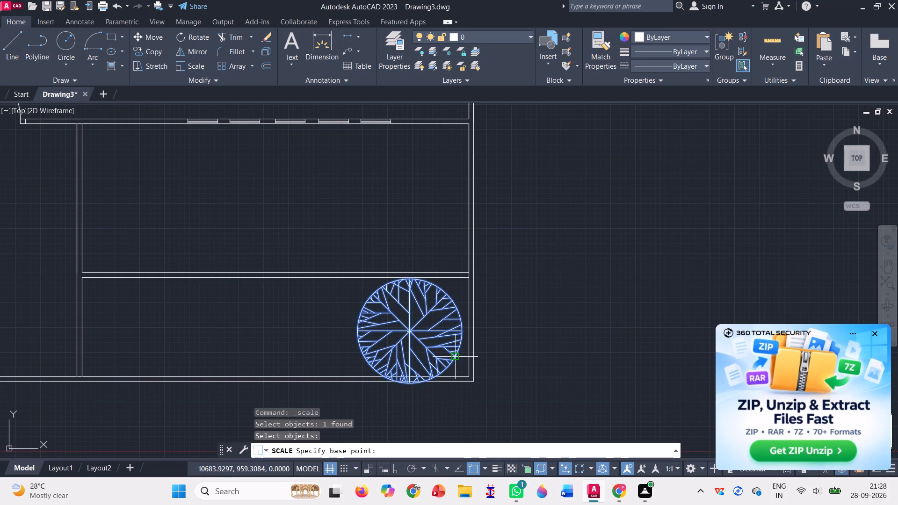
pyautogui.click(456, 356)
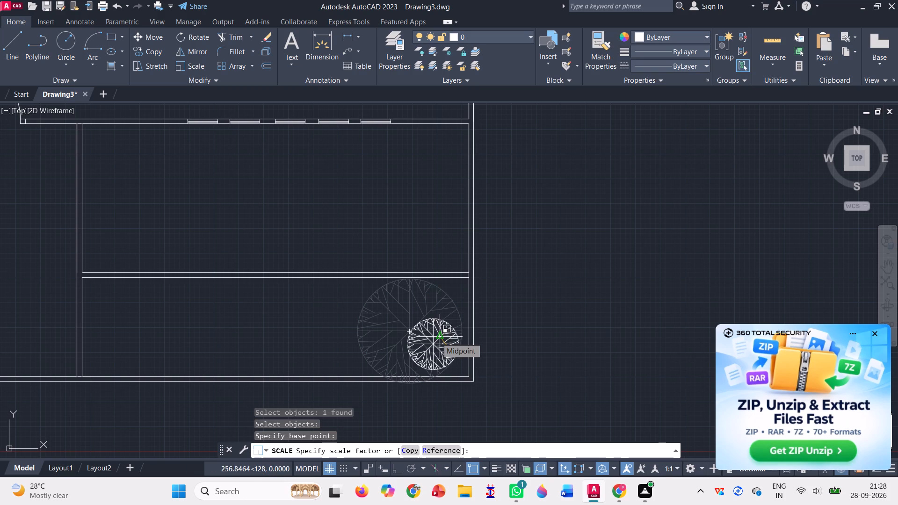
pyautogui.click(436, 338)
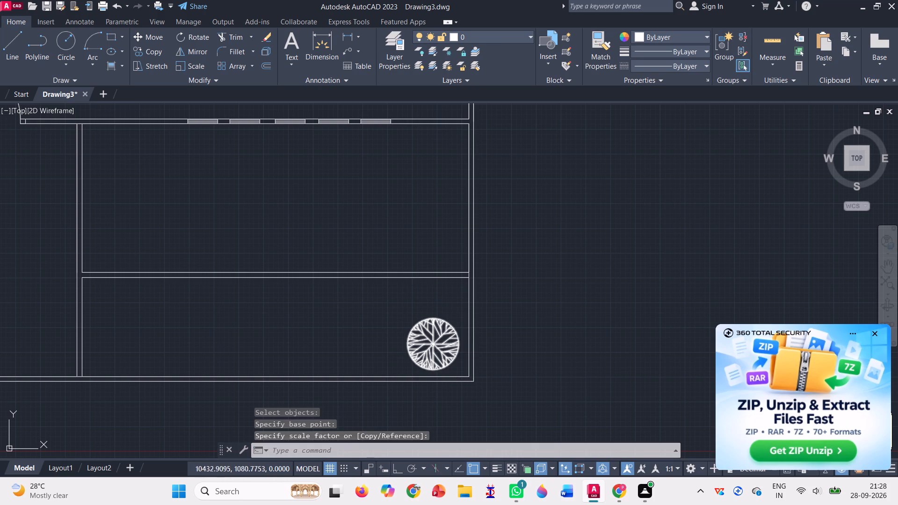
# Make five copies of the reduced tree, spread in a staggered arrangement along the bottom strip.
pyautogui.click(156, 52)
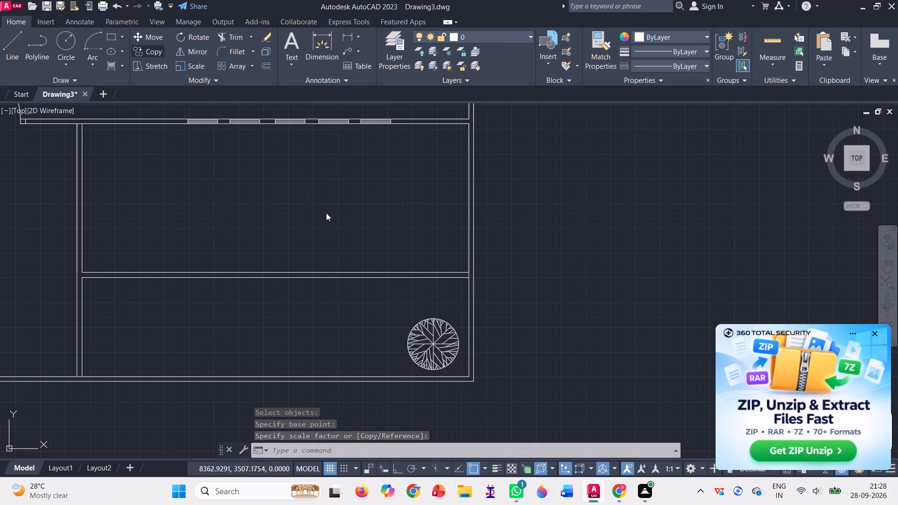
pyautogui.click(428, 338)
pyautogui.press('Return')
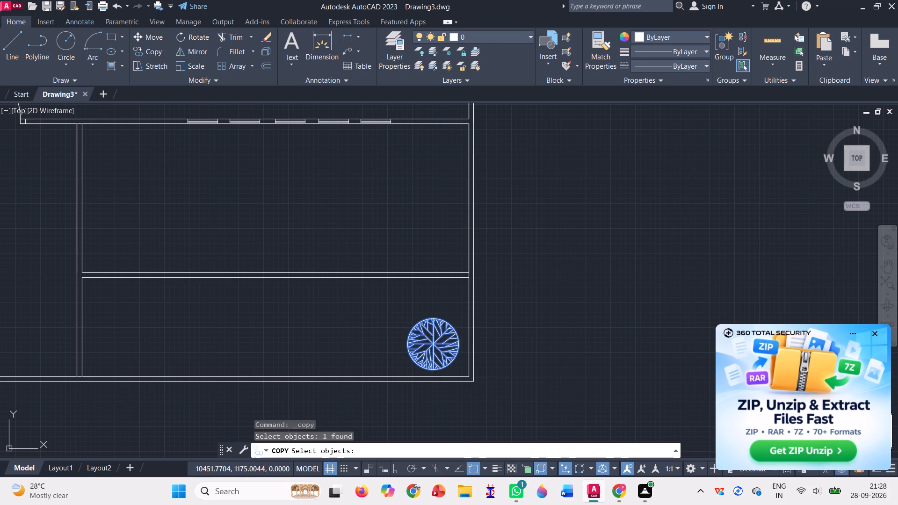
pyautogui.click(435, 346)
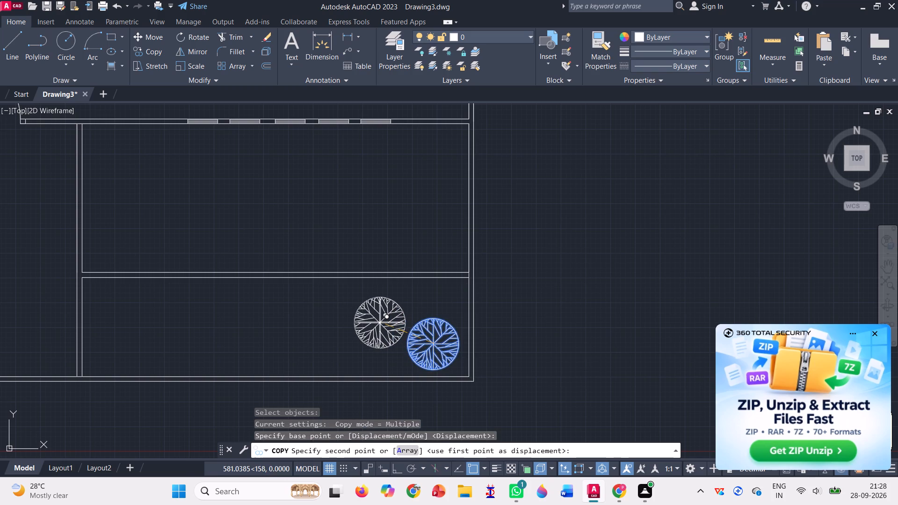
pyautogui.click(121, 307)
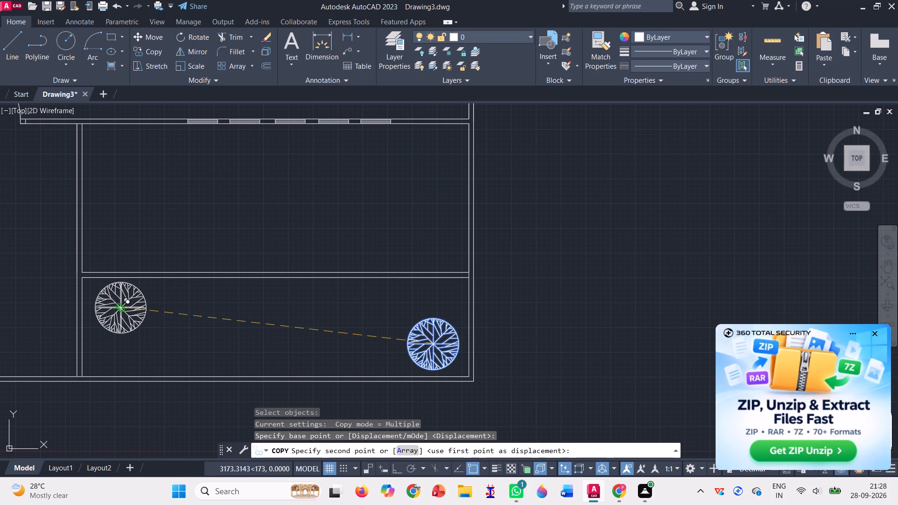
pyautogui.click(168, 347)
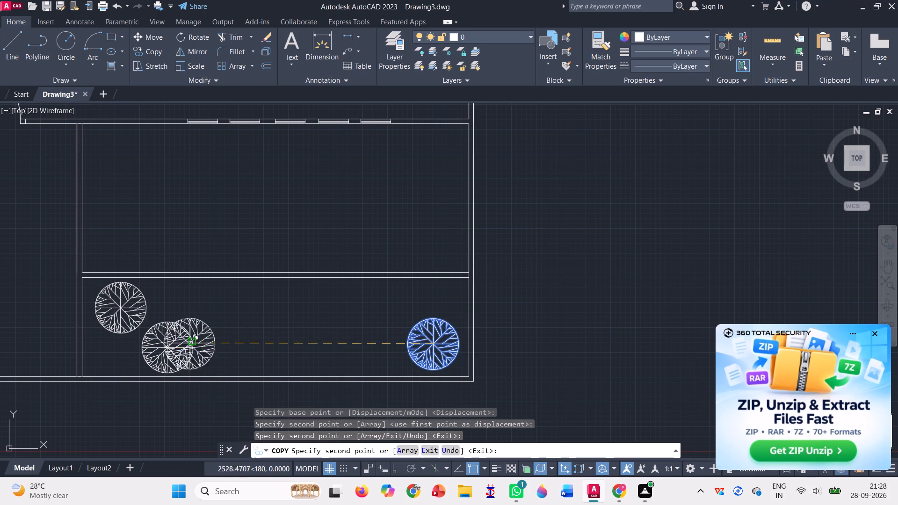
pyautogui.click(243, 346)
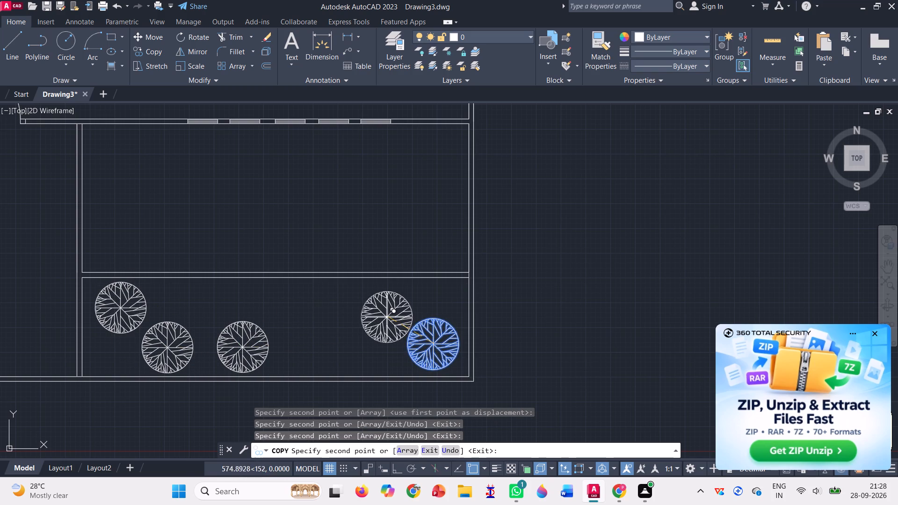
pyautogui.click(385, 309)
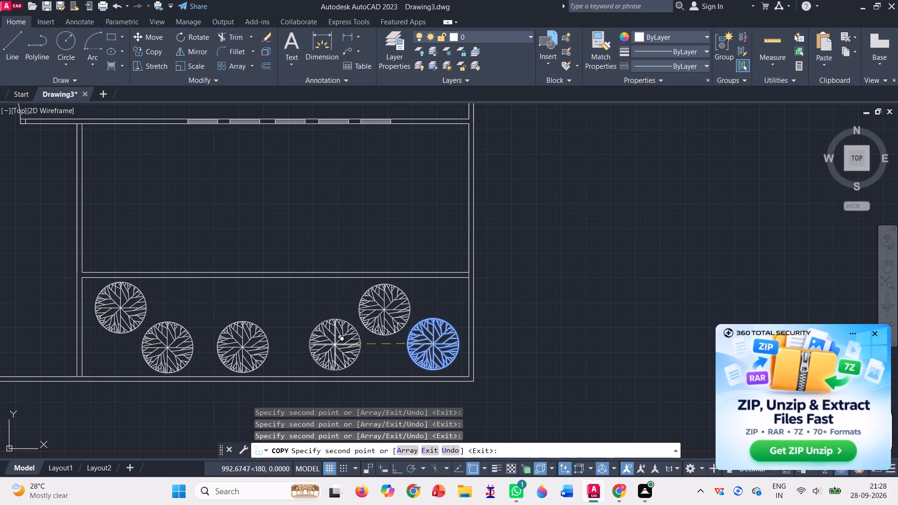
pyautogui.click(334, 341)
pyautogui.press('Escape')
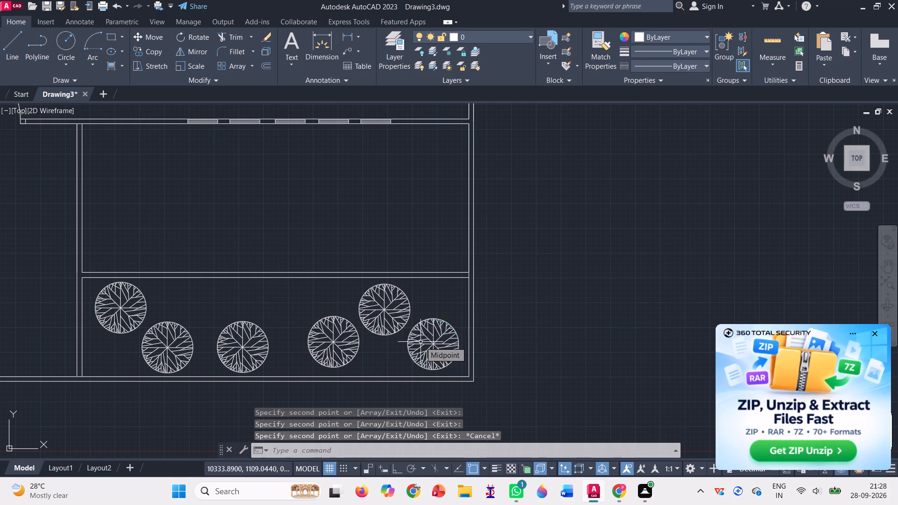
# Scale the upper tree near the strip's right end down to about half its size, from its upper-left edge.
pyautogui.click(204, 61)
pyautogui.click(387, 307)
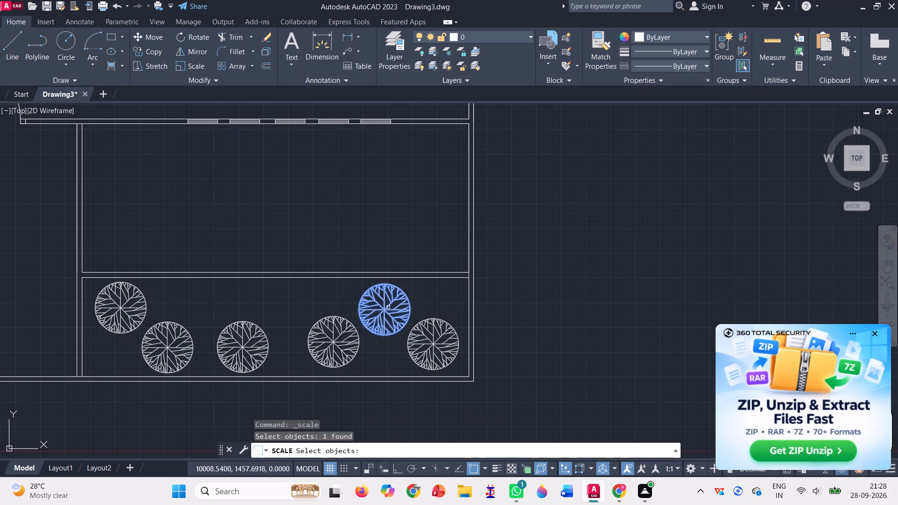
pyautogui.press('Return')
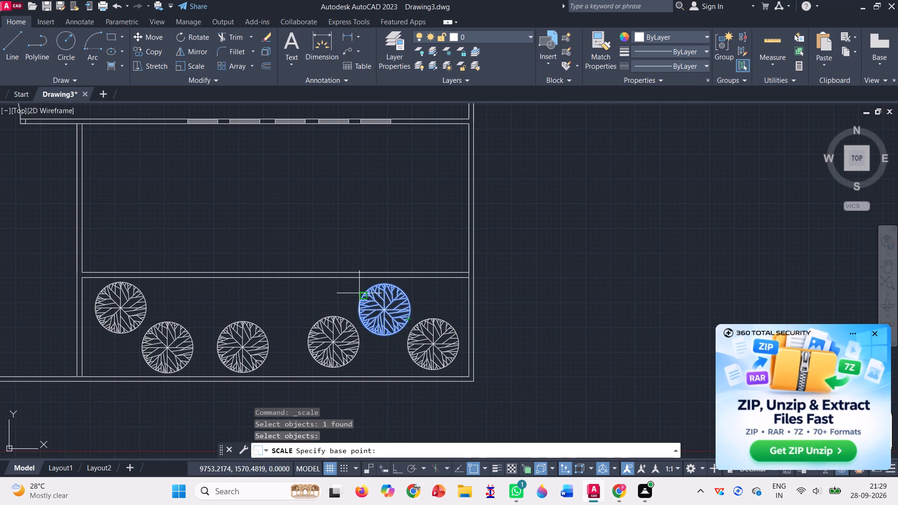
pyautogui.click(362, 290)
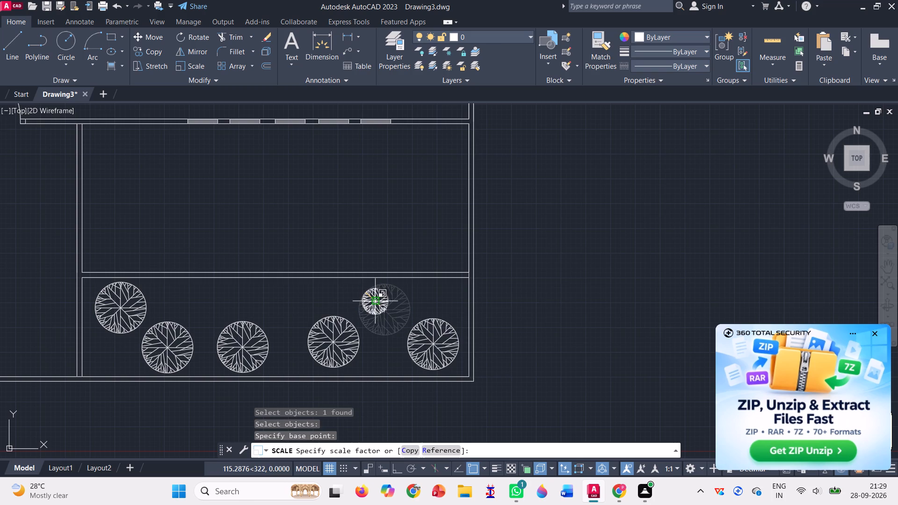
pyautogui.click(378, 301)
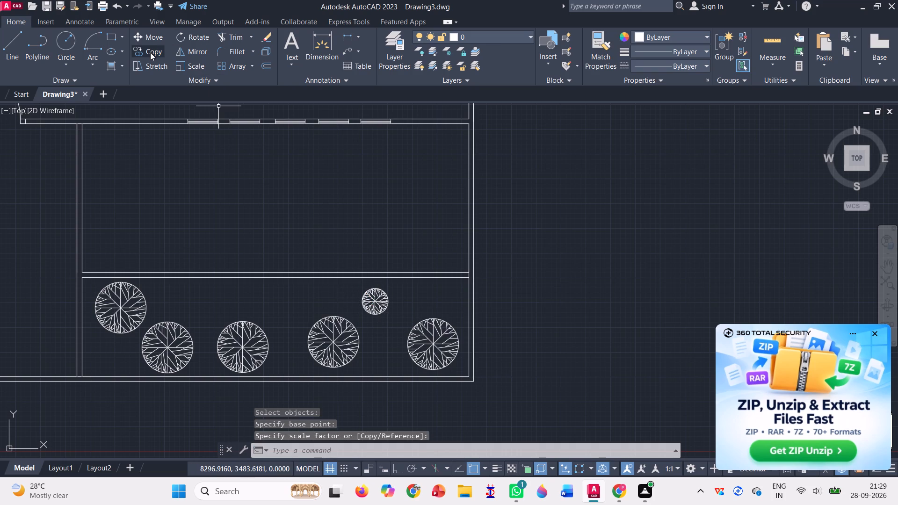
# Scale the lower tree just left of the smallest one down to about 60 percent, from its lower-right edge.
pyautogui.click(188, 69)
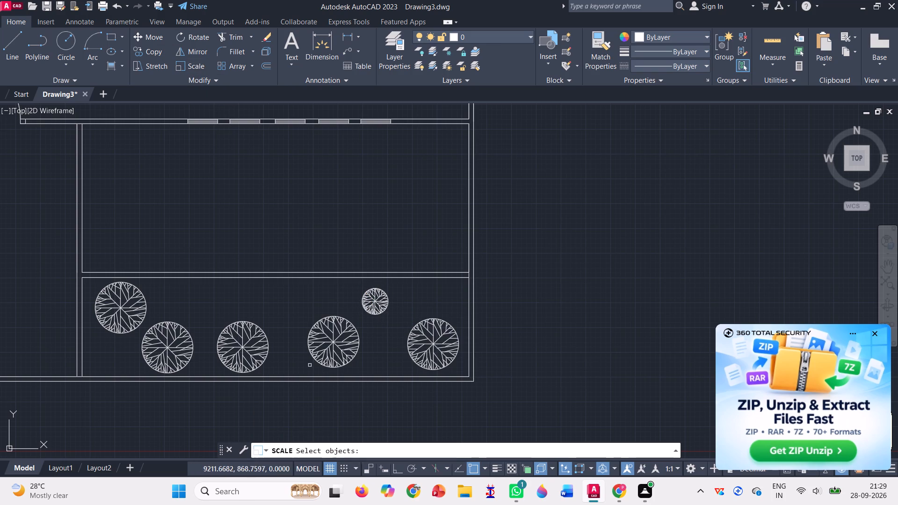
pyautogui.click(328, 338)
pyautogui.press('Return')
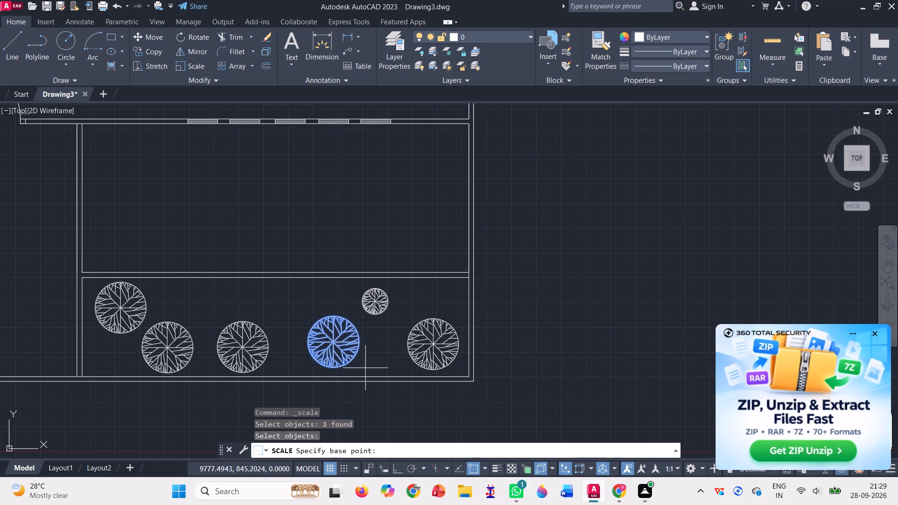
pyautogui.click(355, 360)
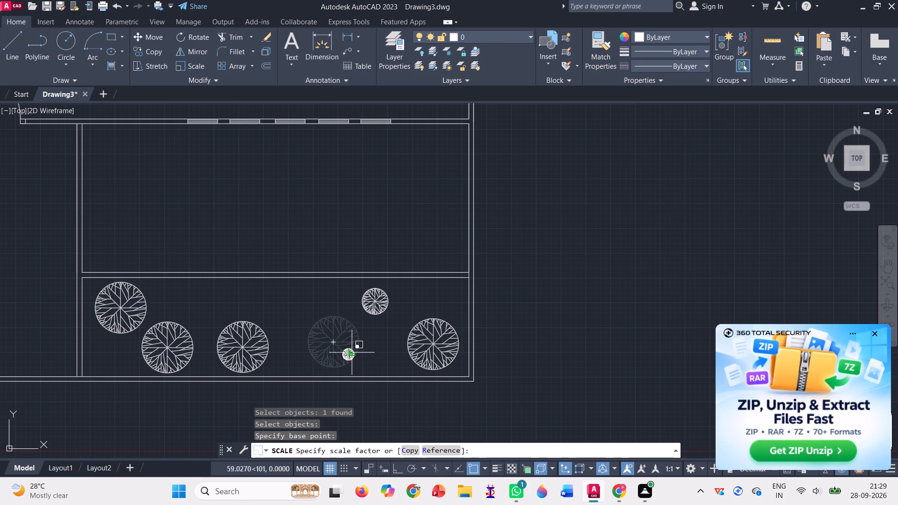
pyautogui.click(343, 346)
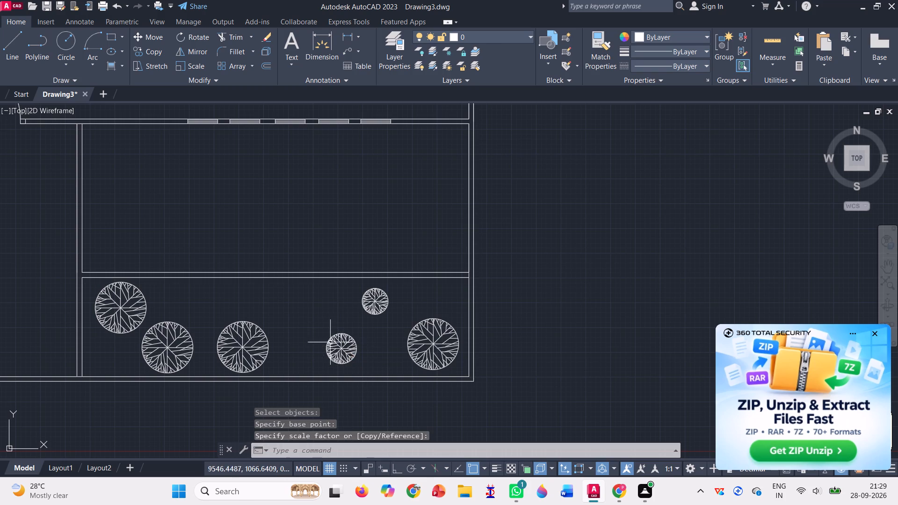
# Scale the third tree from the strip's left end down to about 80 percent, from its left edge.
pyautogui.click(246, 342)
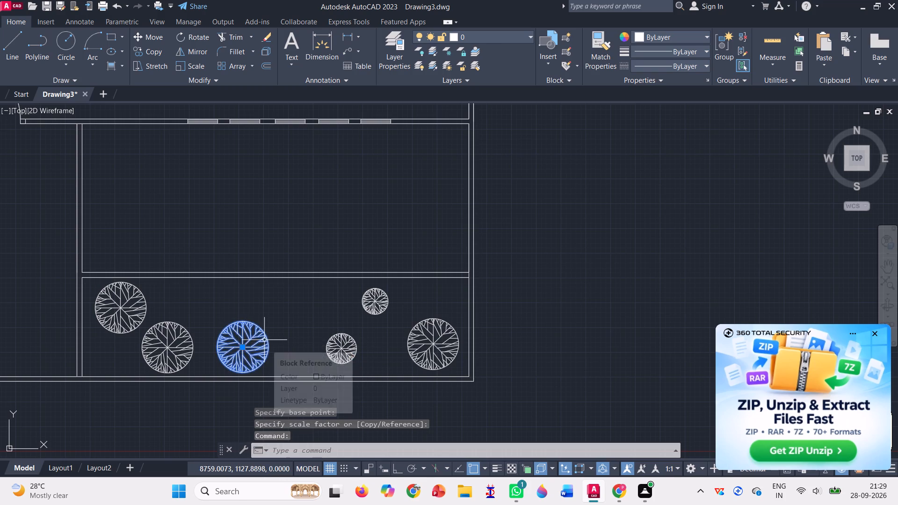
pyautogui.press('space')
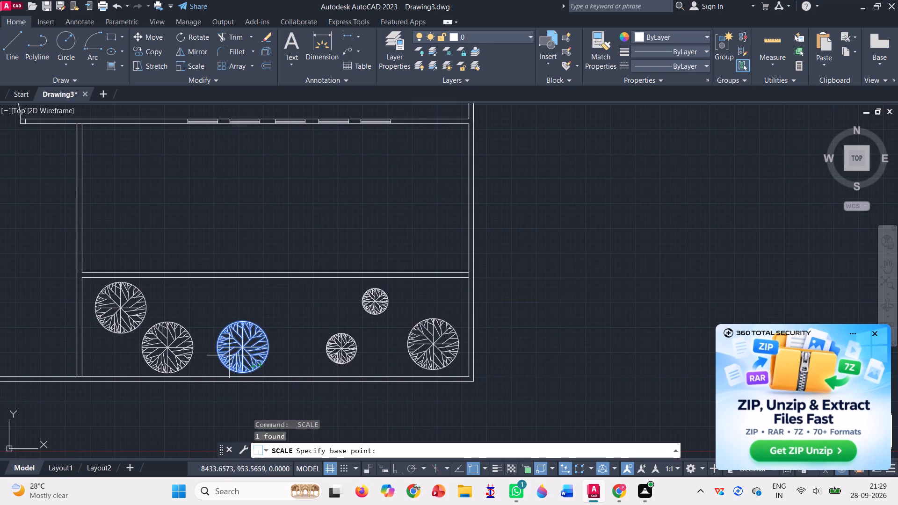
pyautogui.click(219, 340)
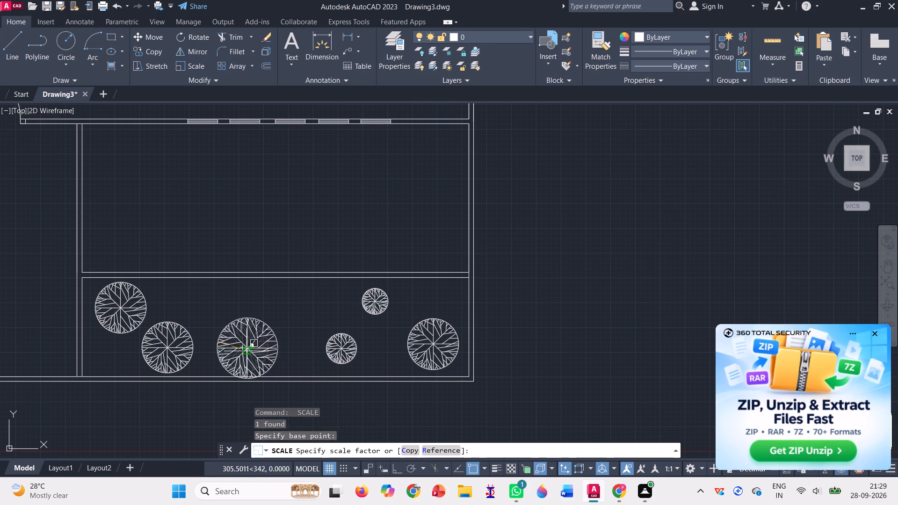
pyautogui.click(237, 342)
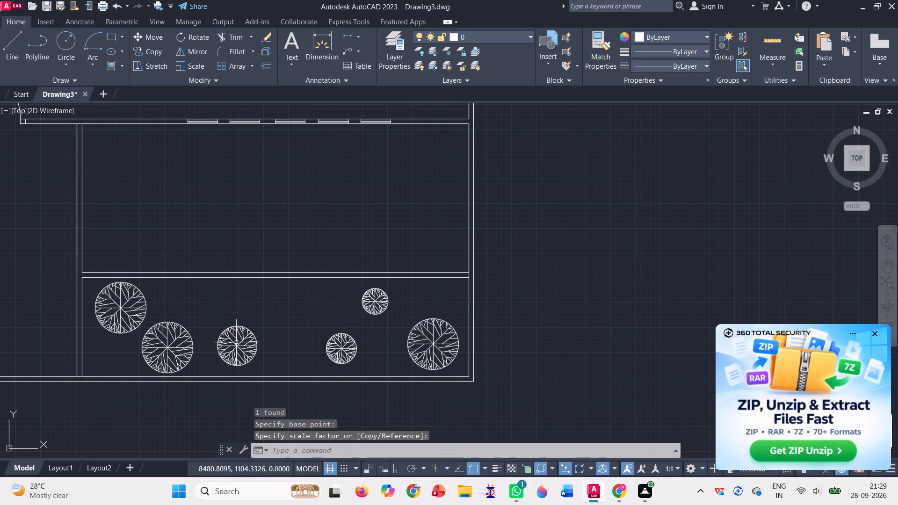
# Move the third tree from the strip's left end about 367 units to the right, toward the small lower tree.
pyautogui.click(236, 345)
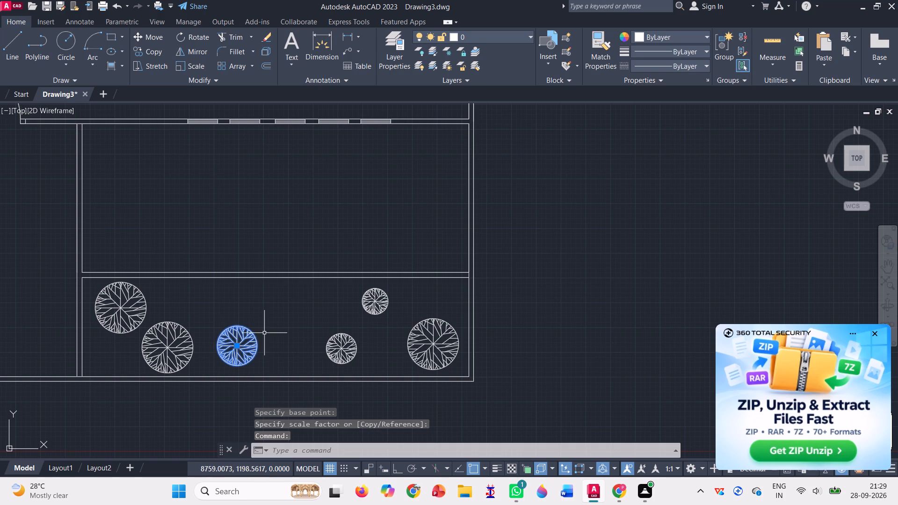
pyautogui.click(159, 39)
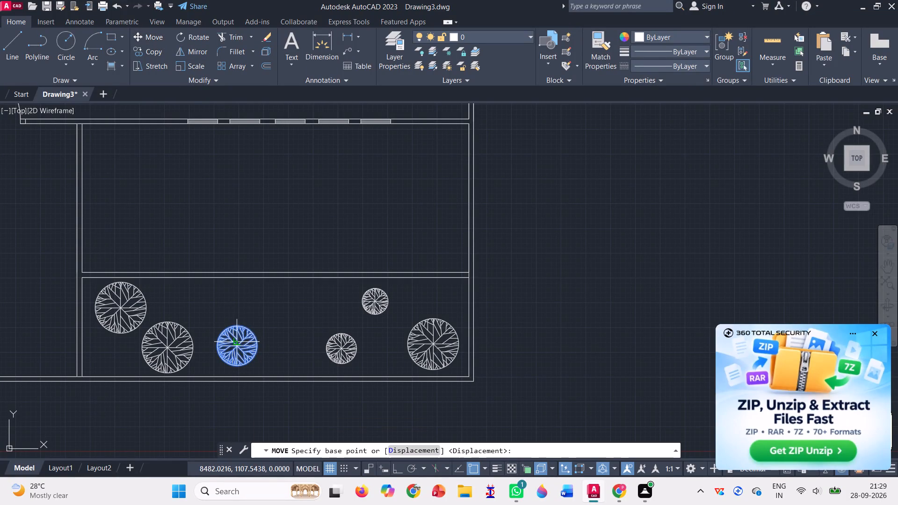
pyautogui.click(239, 345)
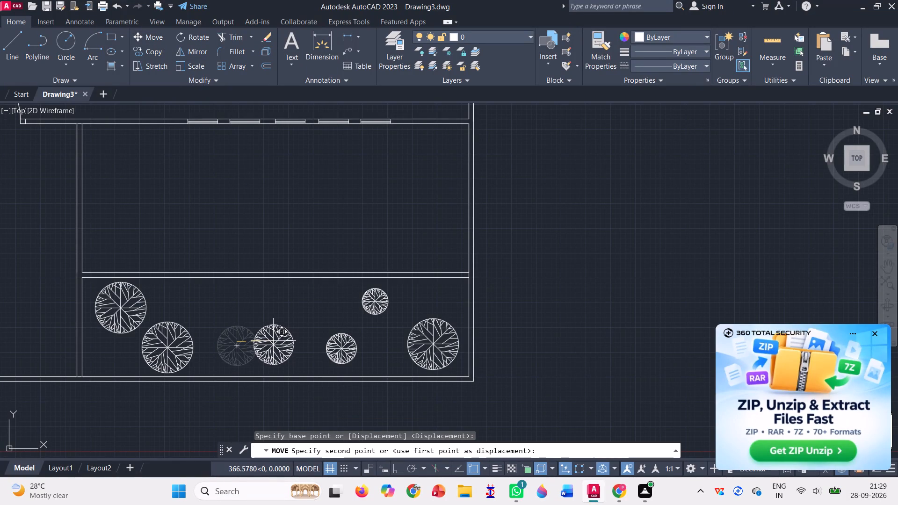
pyautogui.click(273, 341)
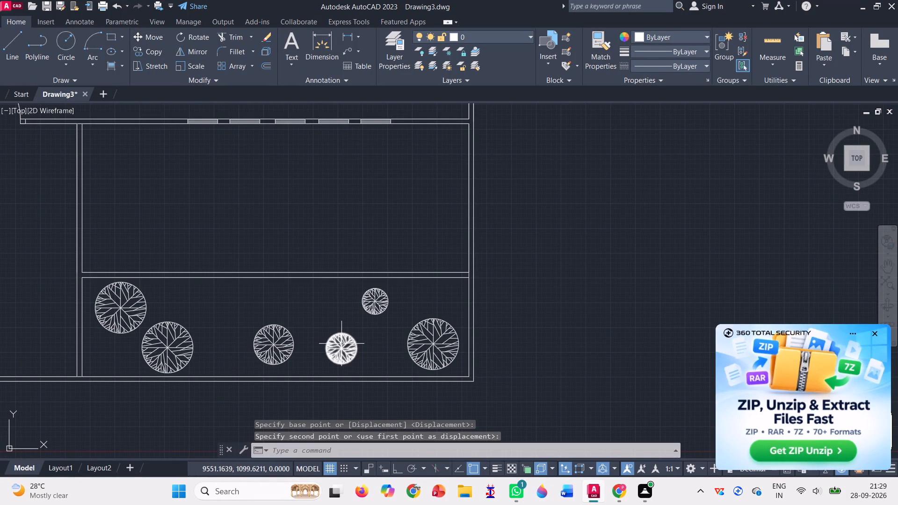
# Copy the small lower tree about 1197 units to the left, into the gap between the second and third trees.
pyautogui.click(341, 344)
pyautogui.click(151, 48)
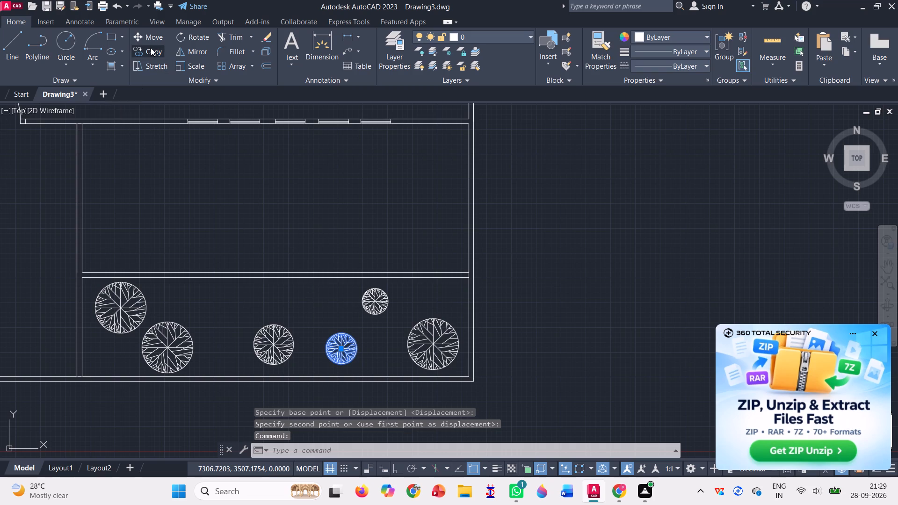
pyautogui.click(339, 349)
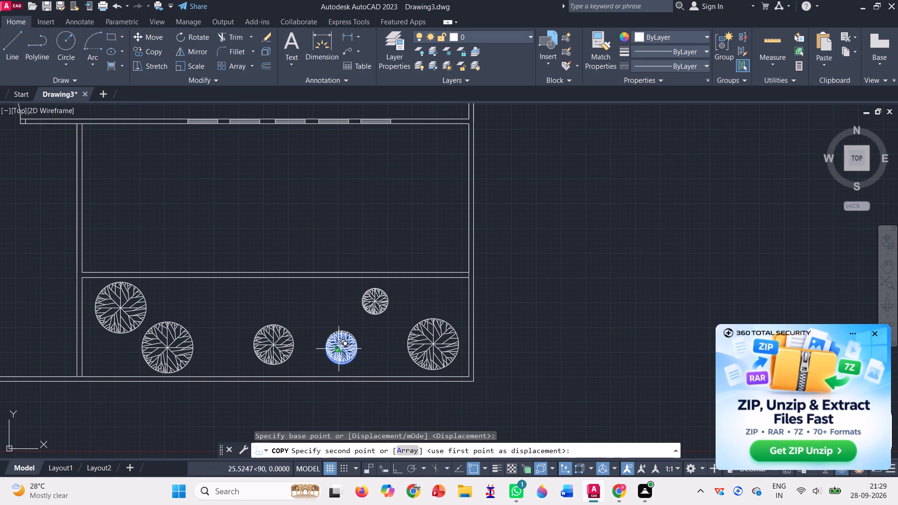
pyautogui.click(220, 353)
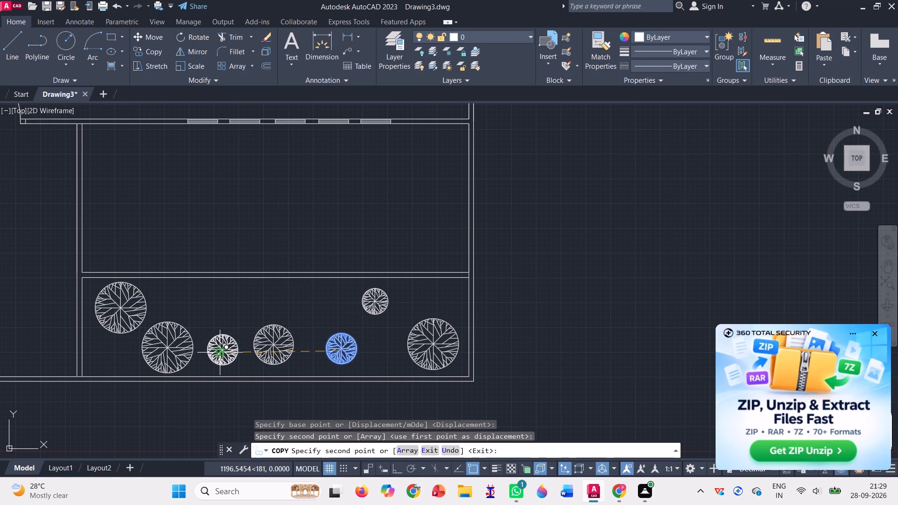
pyautogui.press('Return')
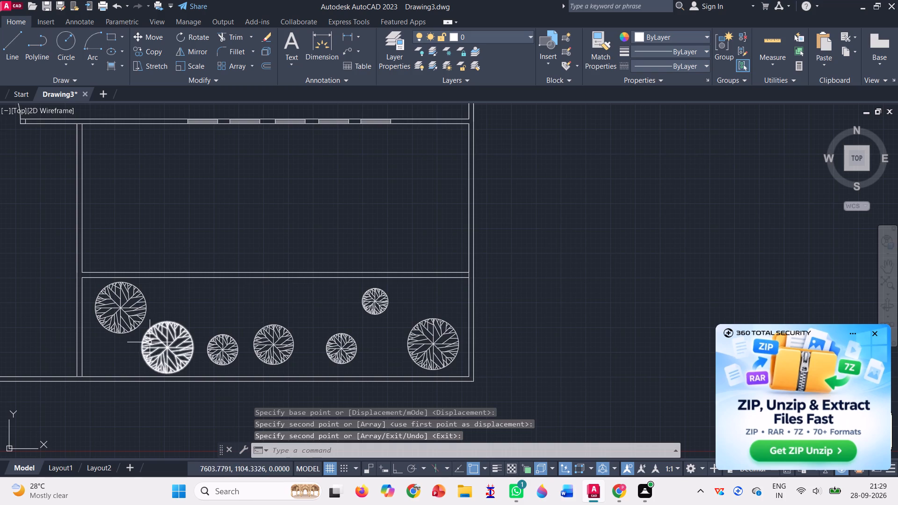
# Scale the second tree from the strip's left end down to about 80 percent, from its lower-right edge.
pyautogui.click(164, 346)
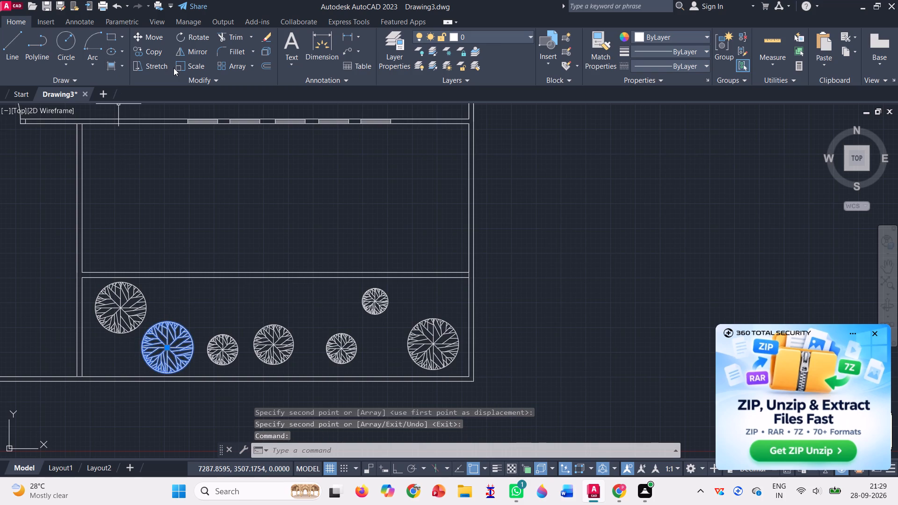
pyautogui.click(185, 67)
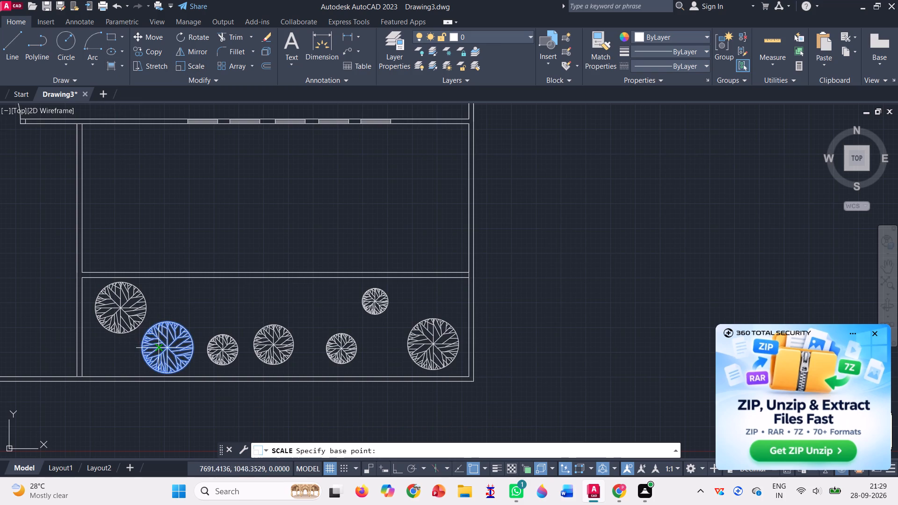
pyautogui.click(186, 367)
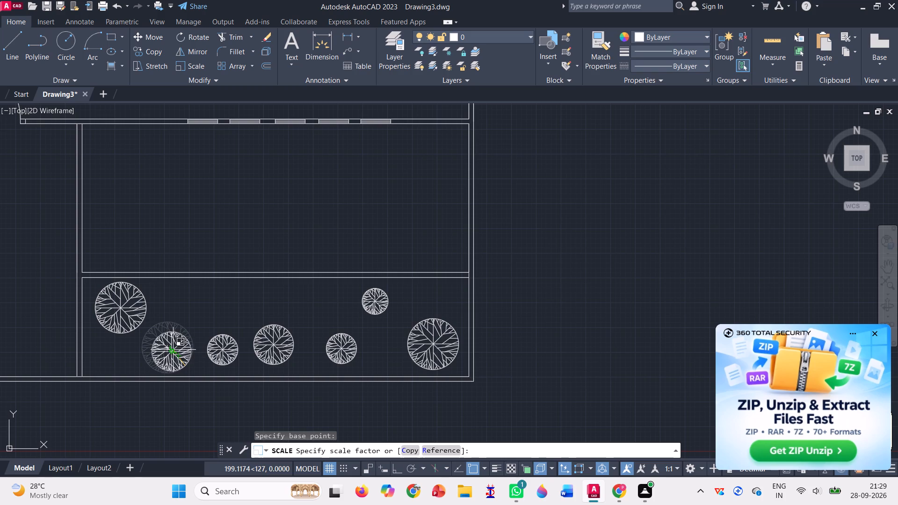
pyautogui.click(170, 349)
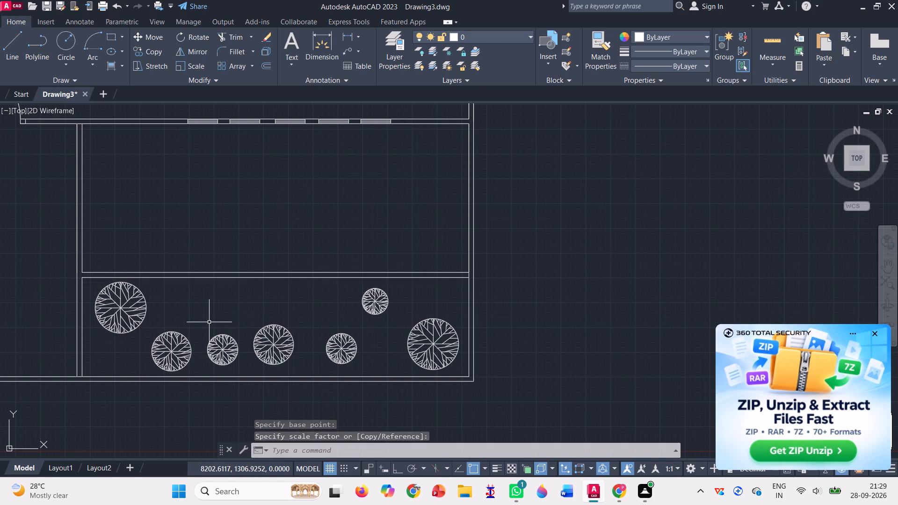
# Draw a horizontal line about 1550 units long across the narrow passage left of the tree strip, between its side walls.
pyautogui.scroll(-1, 243, 314)
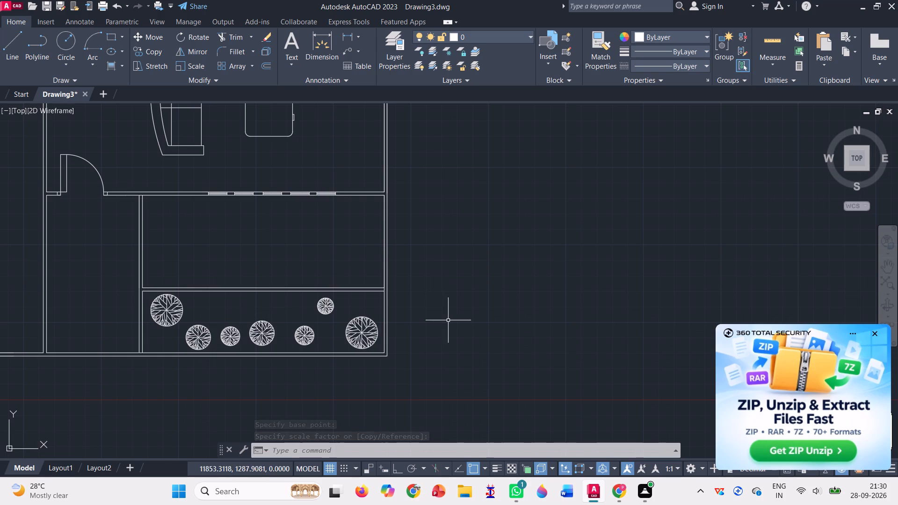
pyautogui.scroll(-2, 434, 304)
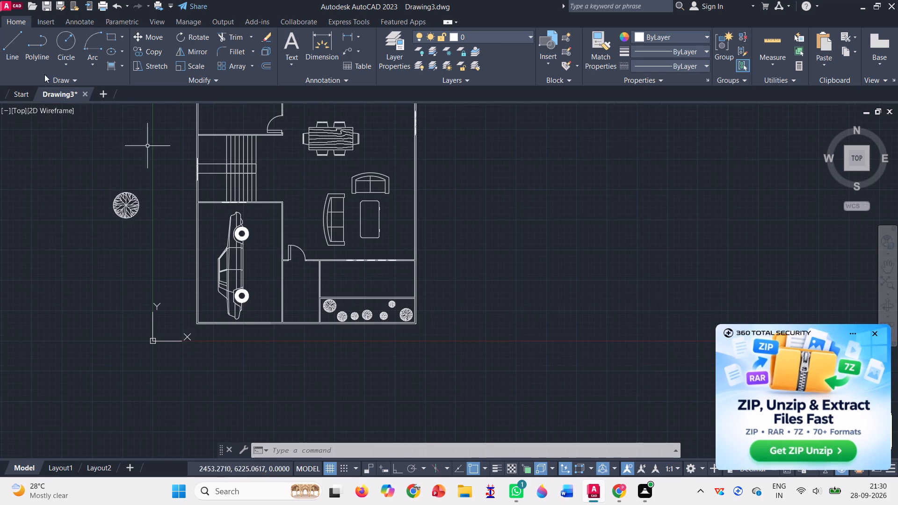
pyautogui.click(10, 50)
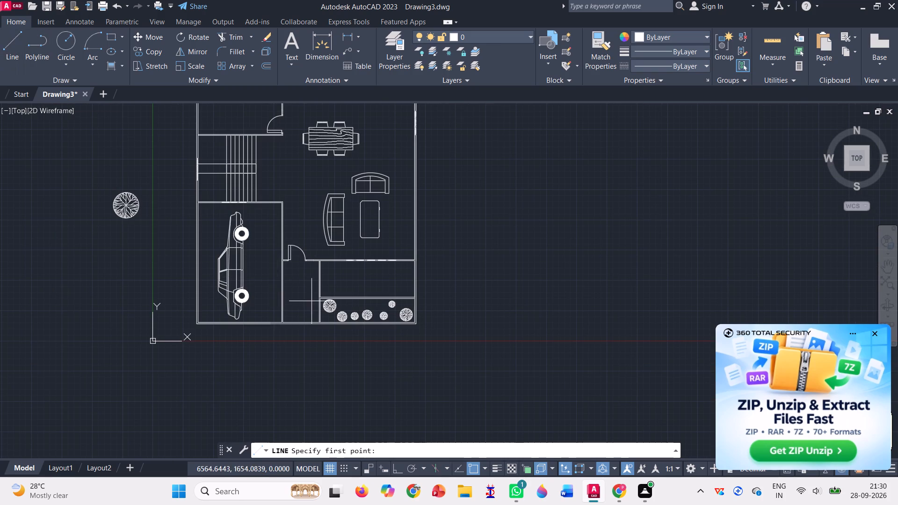
pyautogui.scroll(3, 311, 301)
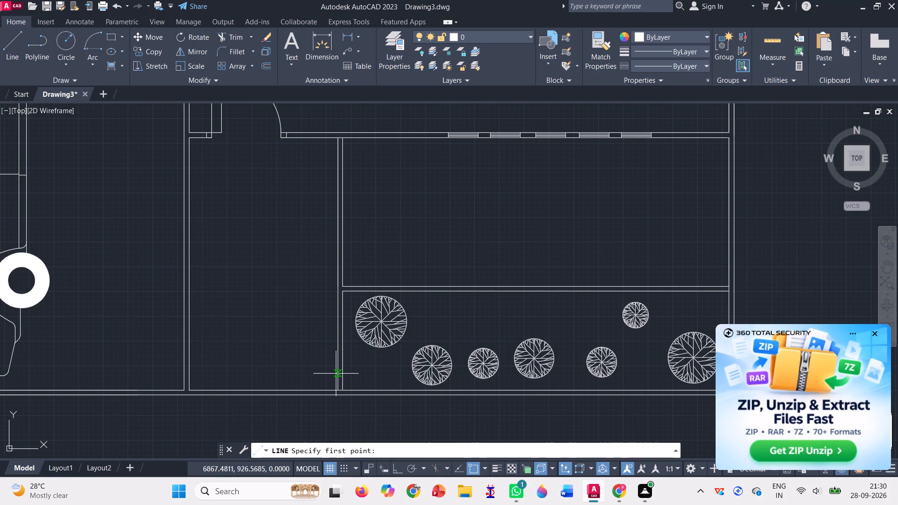
pyautogui.click(337, 342)
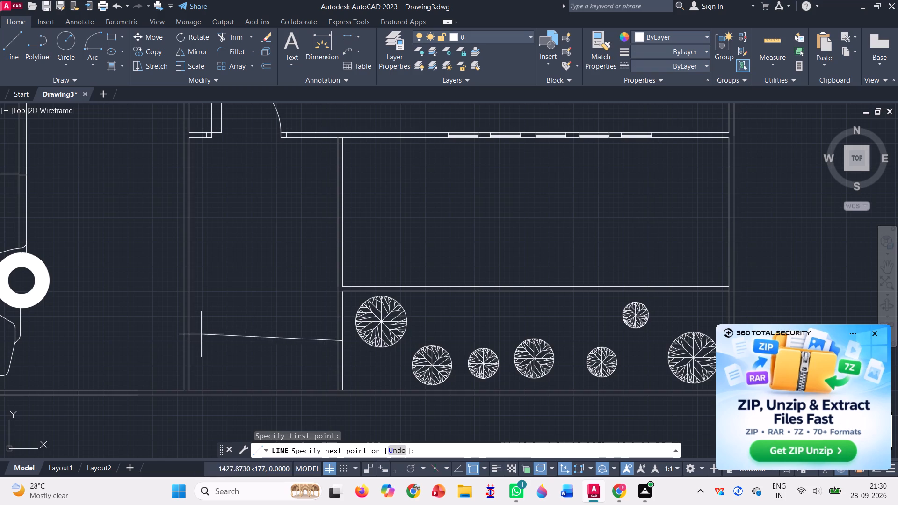
pyautogui.click(192, 339)
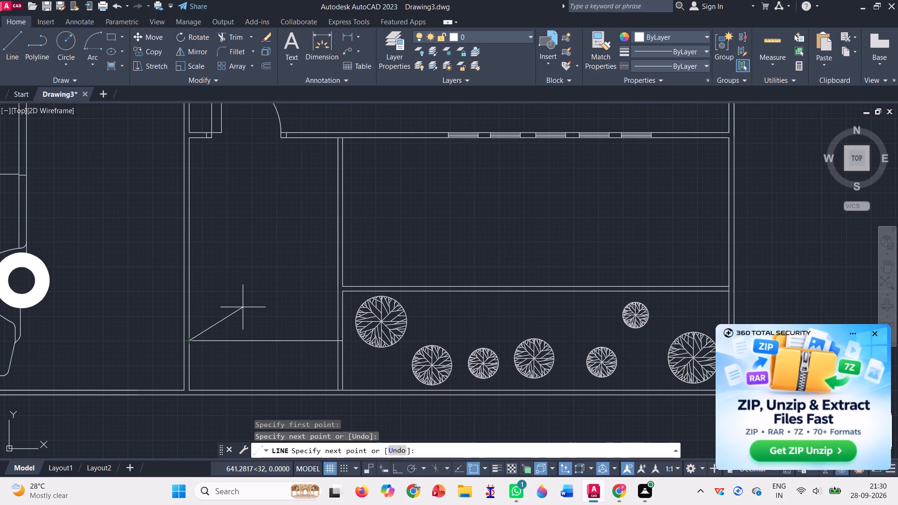
pyautogui.press('Return')
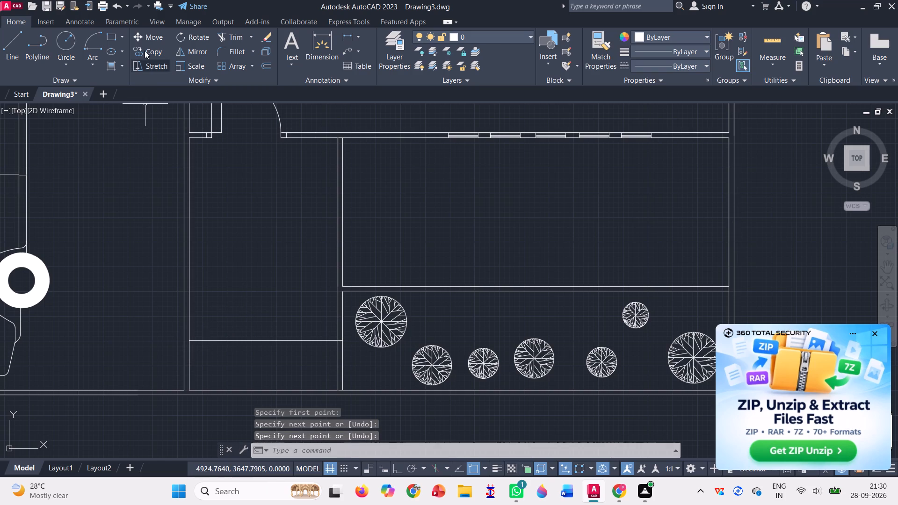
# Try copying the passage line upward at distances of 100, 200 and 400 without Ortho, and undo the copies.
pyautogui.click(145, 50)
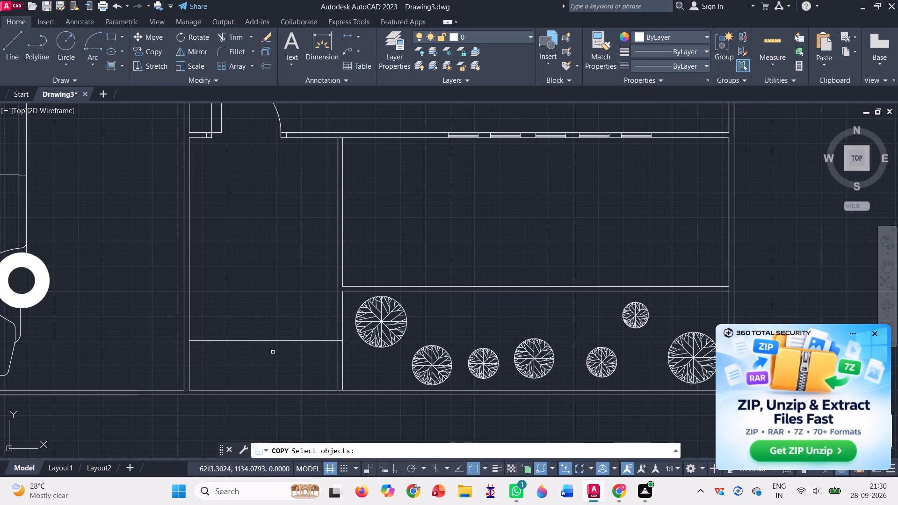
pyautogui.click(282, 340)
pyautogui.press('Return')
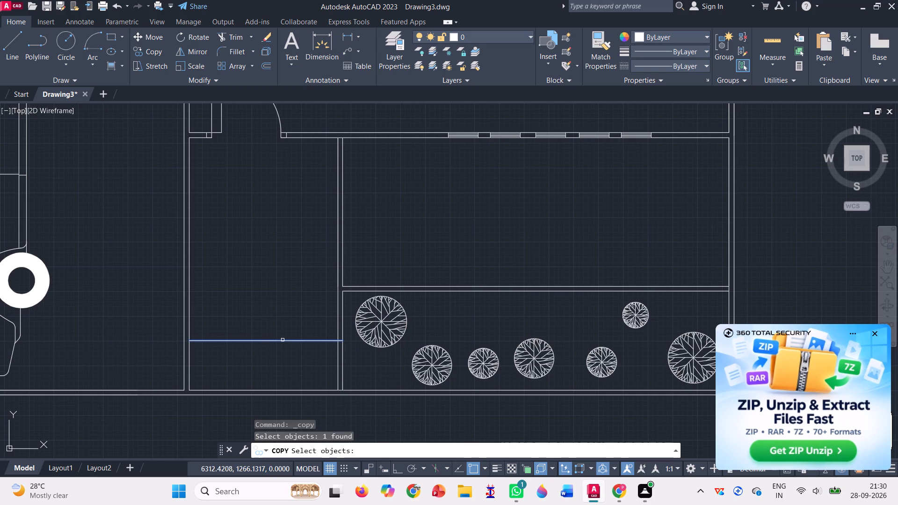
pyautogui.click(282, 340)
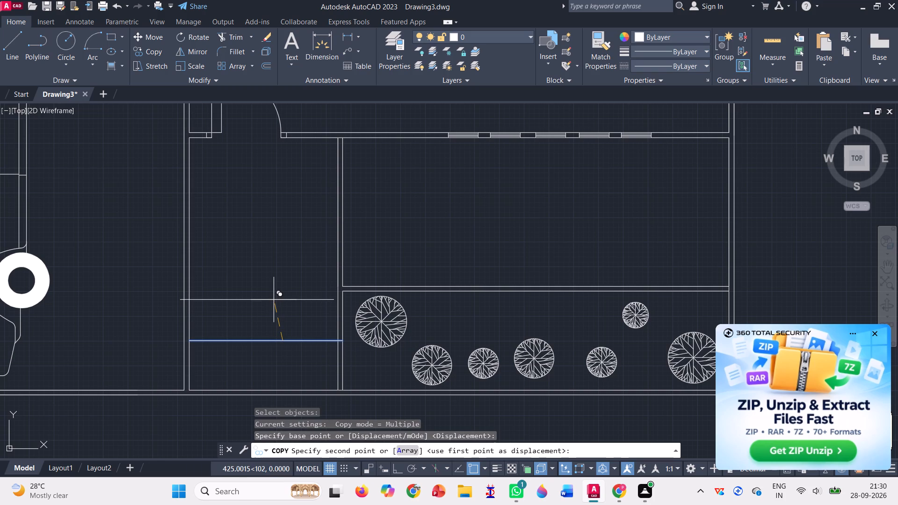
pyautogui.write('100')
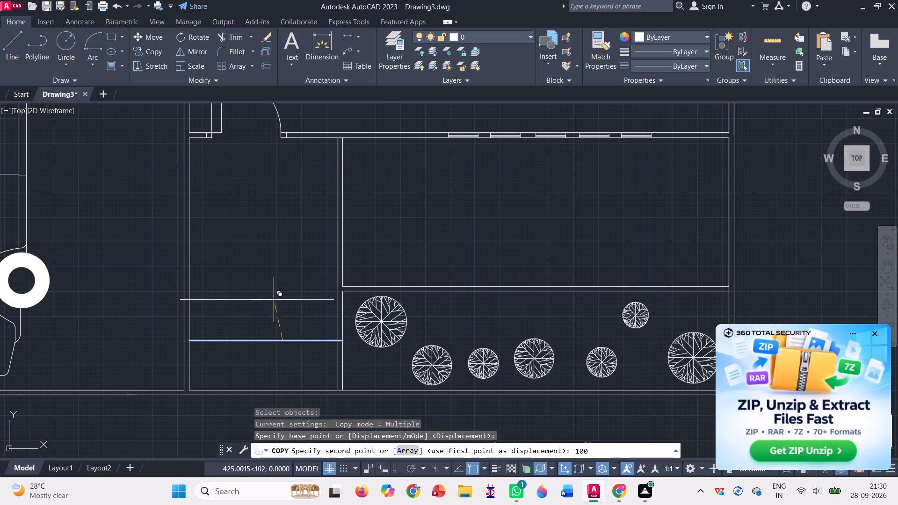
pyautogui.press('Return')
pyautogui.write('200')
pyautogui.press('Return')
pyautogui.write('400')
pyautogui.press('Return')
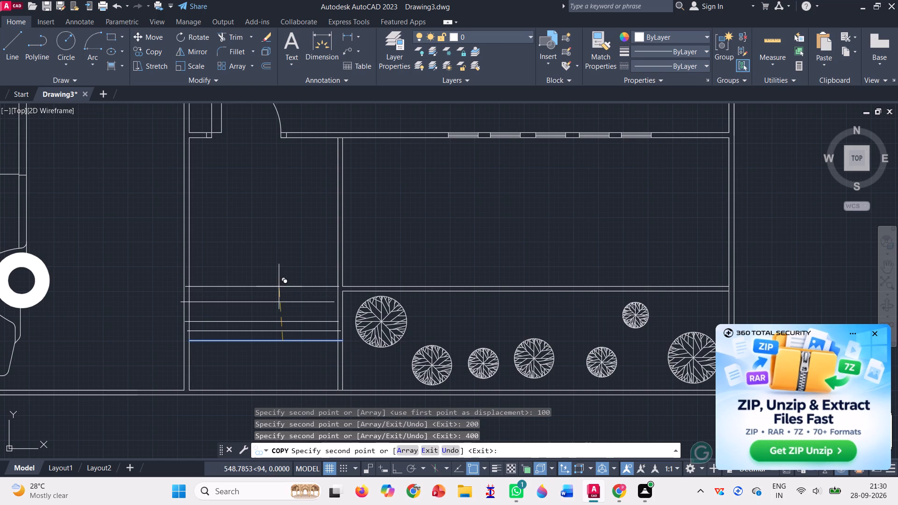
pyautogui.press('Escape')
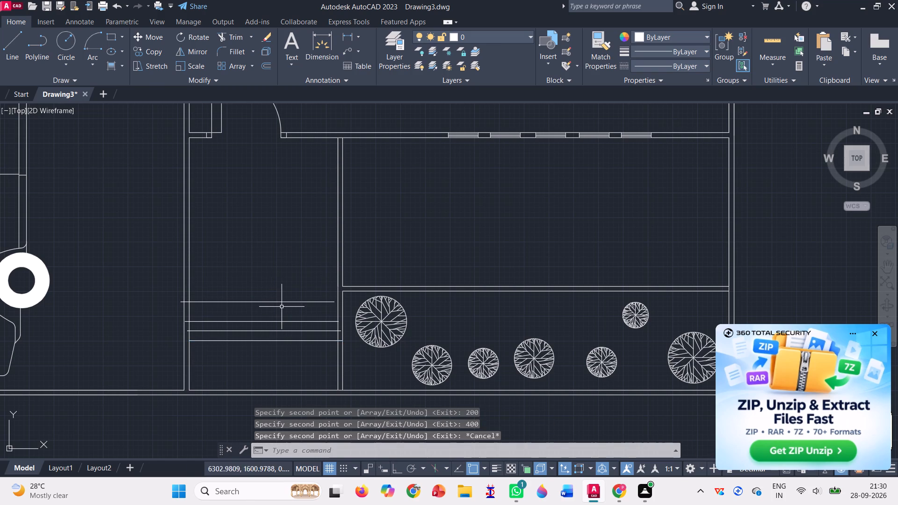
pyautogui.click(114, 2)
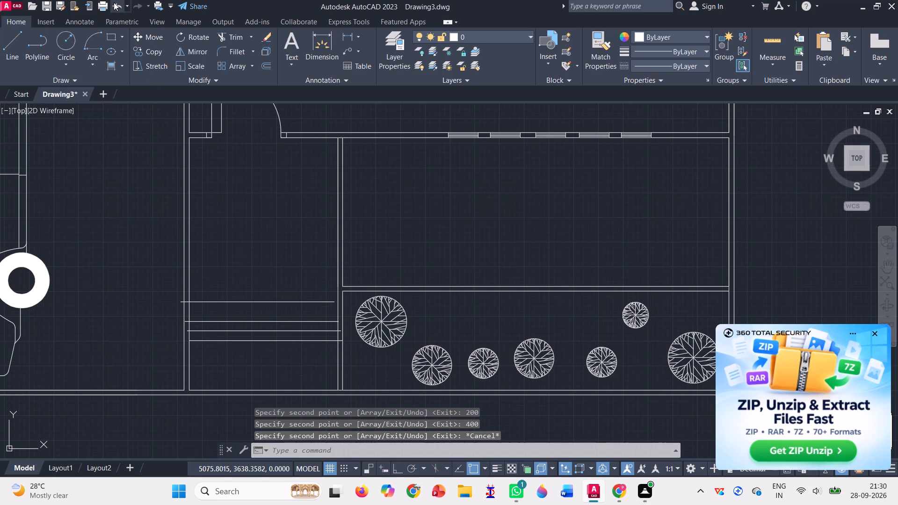
# With Ortho on, copy the passage line straight up from its left endpoint at distances of 200, 400 and 600.
pyautogui.click(158, 34)
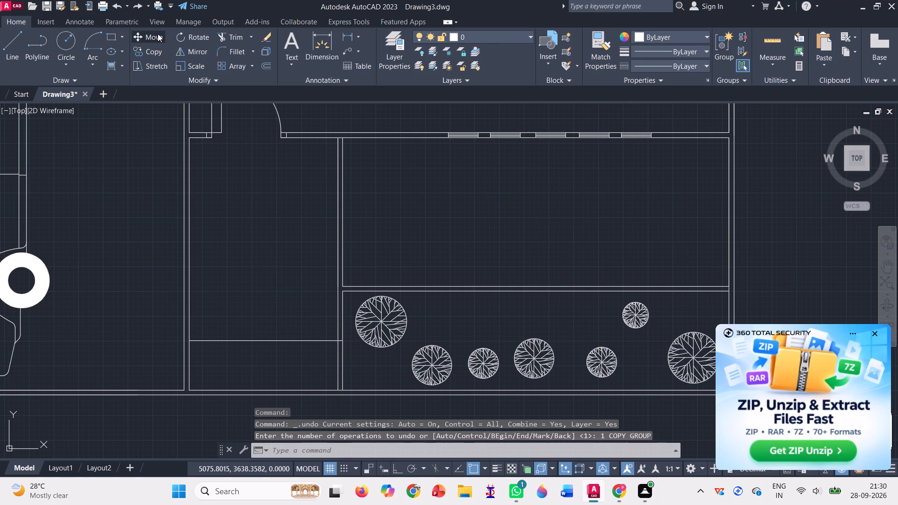
pyautogui.click(147, 48)
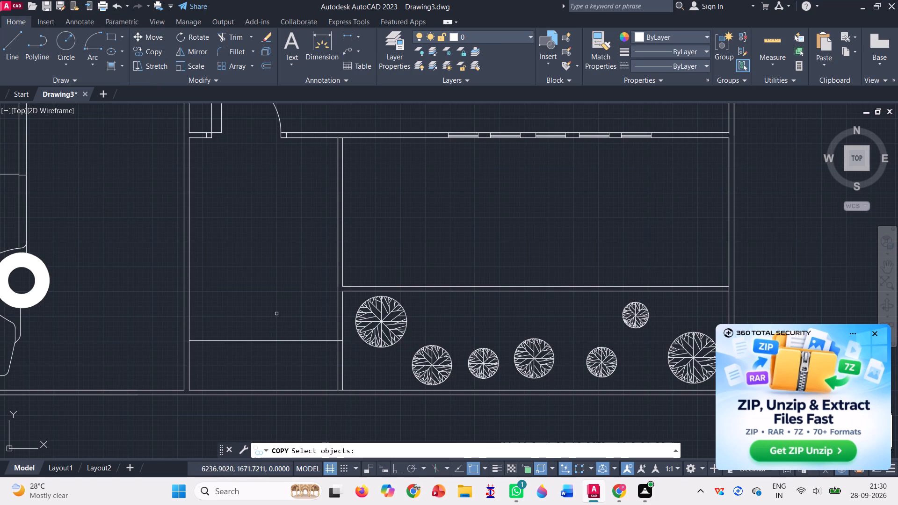
pyautogui.click(398, 471)
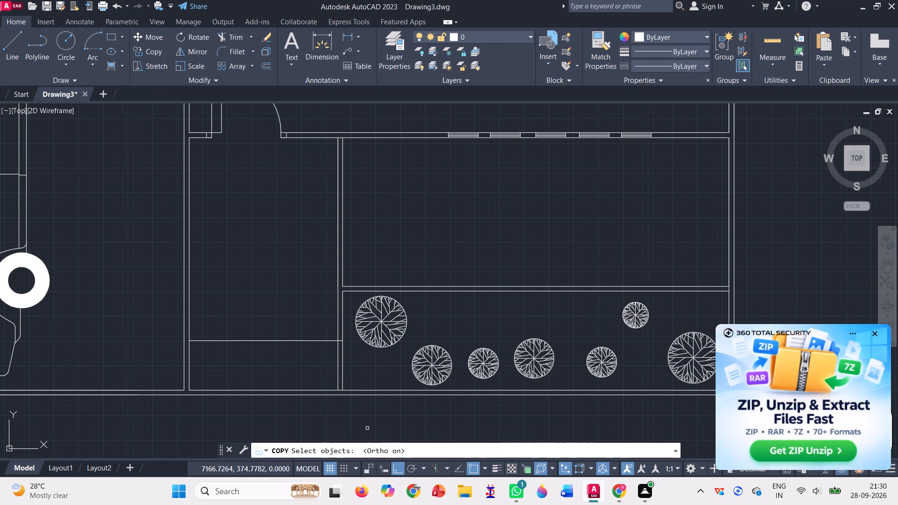
pyautogui.click(283, 341)
pyautogui.press('Return')
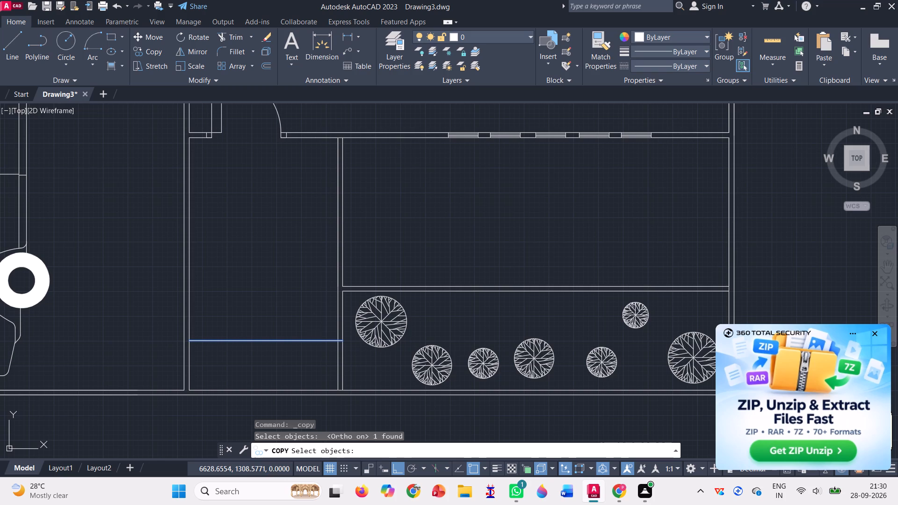
pyautogui.click(191, 342)
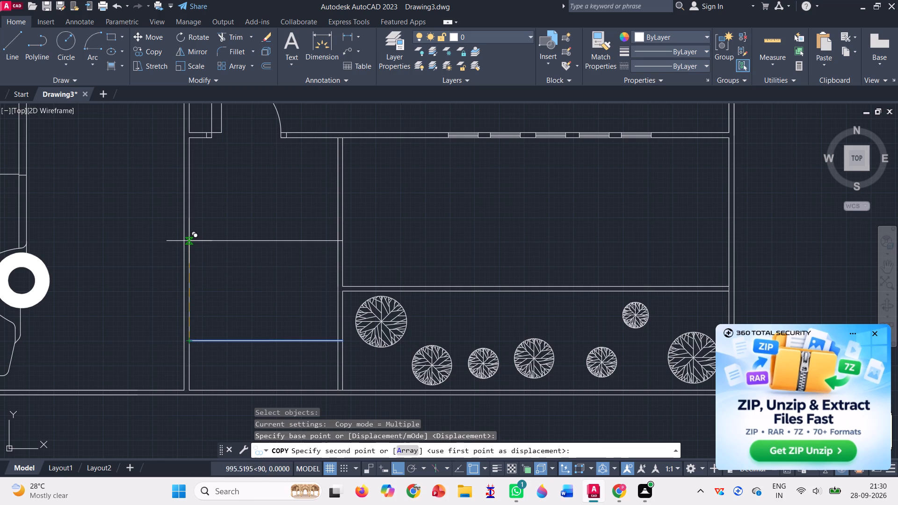
pyautogui.write('200')
pyautogui.press('Return')
pyautogui.write('400')
pyautogui.press('Return')
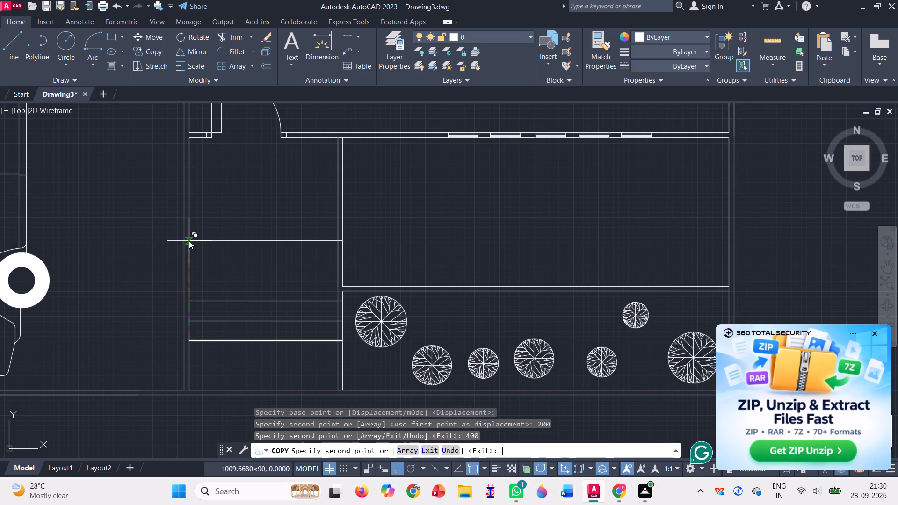
pyautogui.write('600')
pyautogui.press('Return')
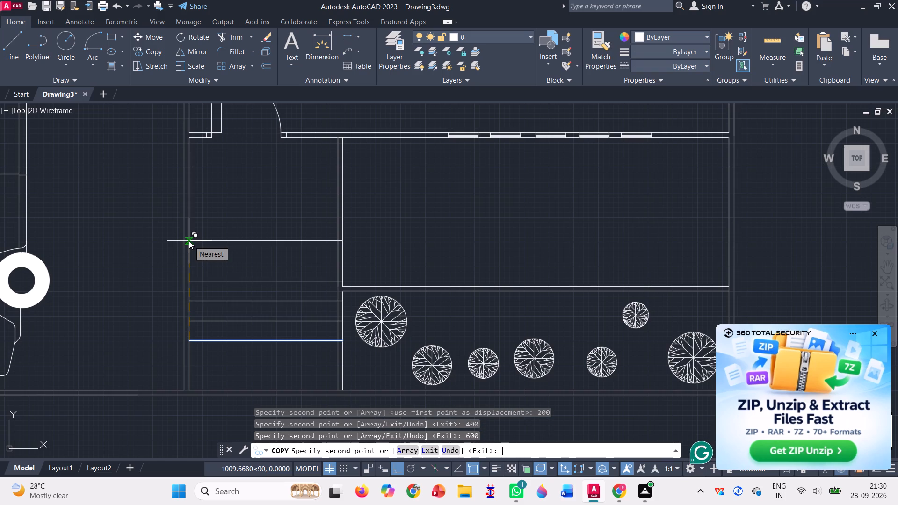
pyautogui.press('Return')
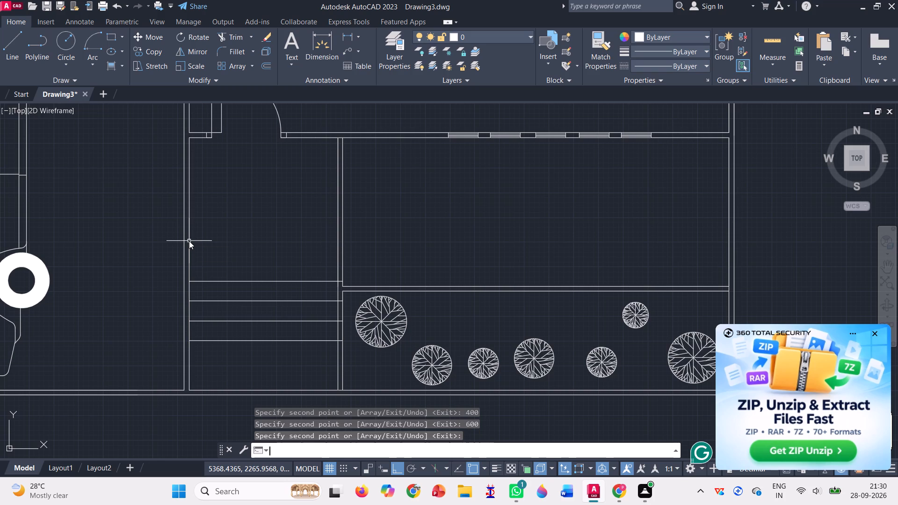
# Move the four passage lines straight down so the top one lines up with the tree strip's upper edge.
pyautogui.click(158, 37)
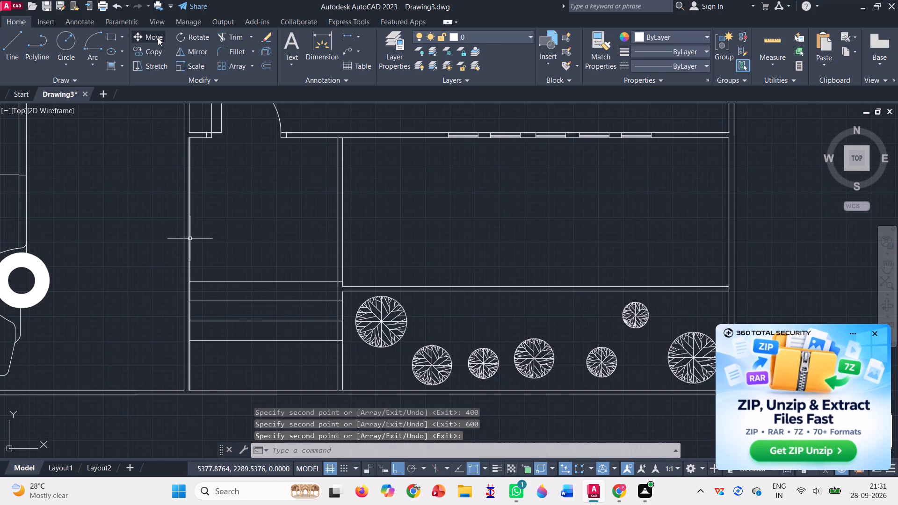
pyautogui.click(253, 281)
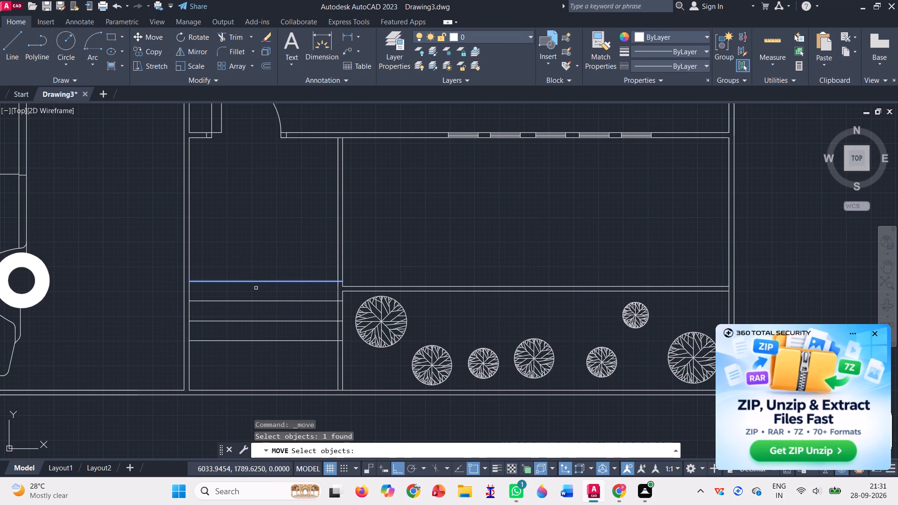
pyautogui.click(264, 301)
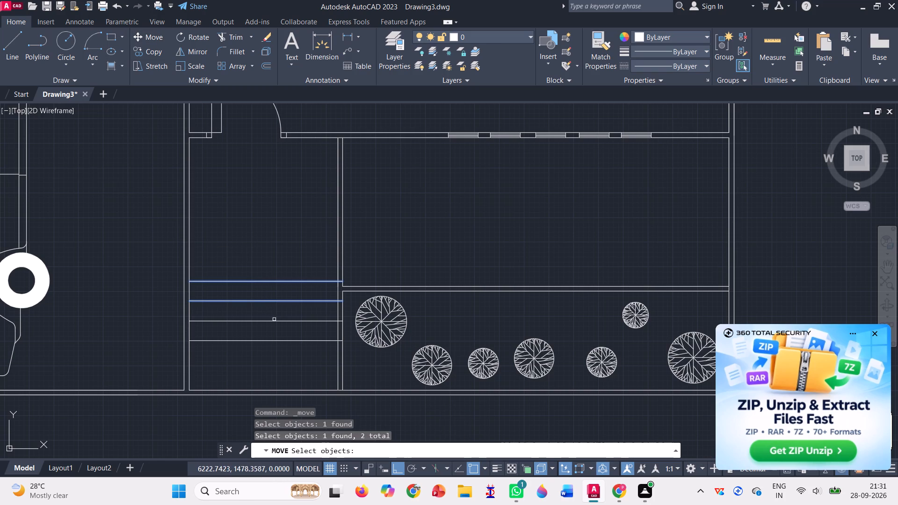
pyautogui.click(274, 322)
pyautogui.click(276, 341)
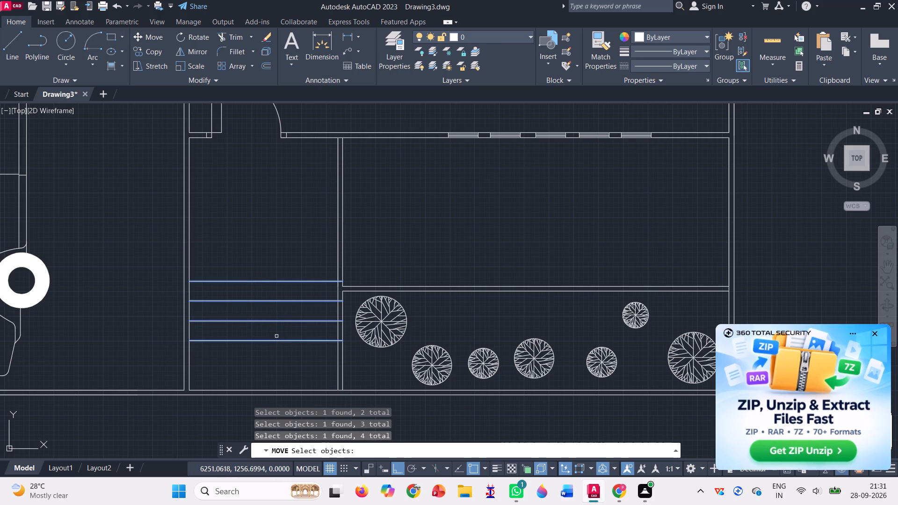
pyautogui.scroll(2, 338, 292)
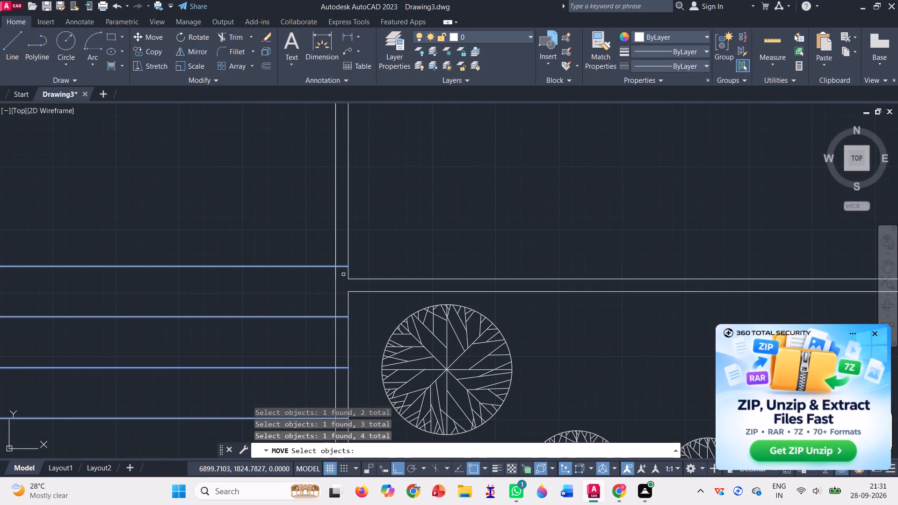
pyautogui.press('Return')
pyautogui.click(335, 267)
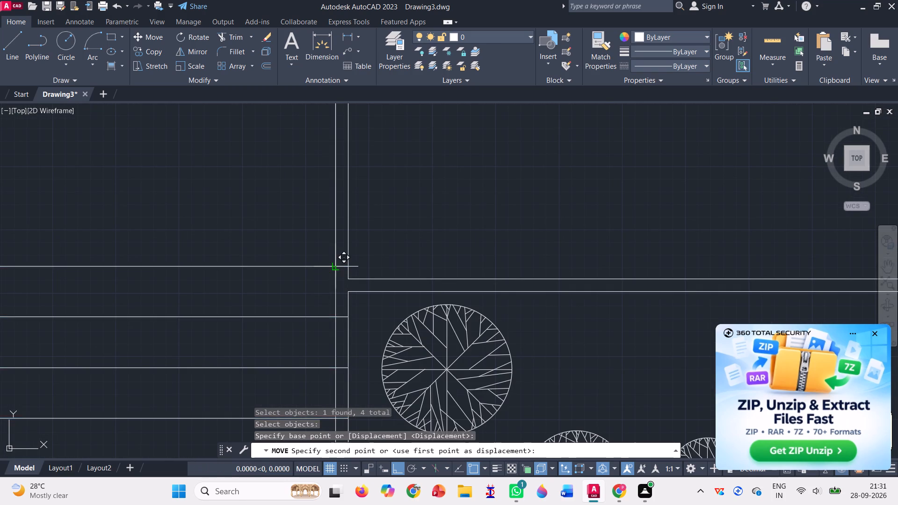
pyautogui.click(336, 293)
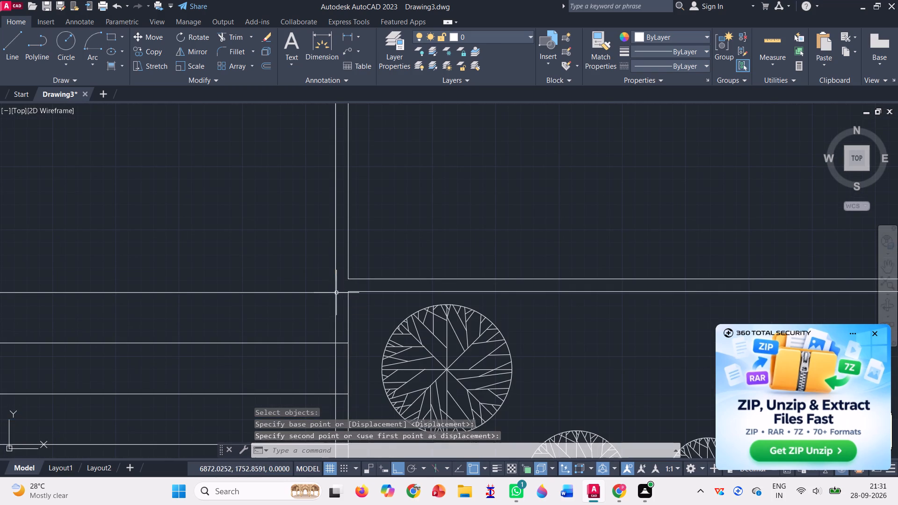
# Trim the ends of the four passage lines that run into the wall beside the tree strip, using a fence.
pyautogui.click(226, 37)
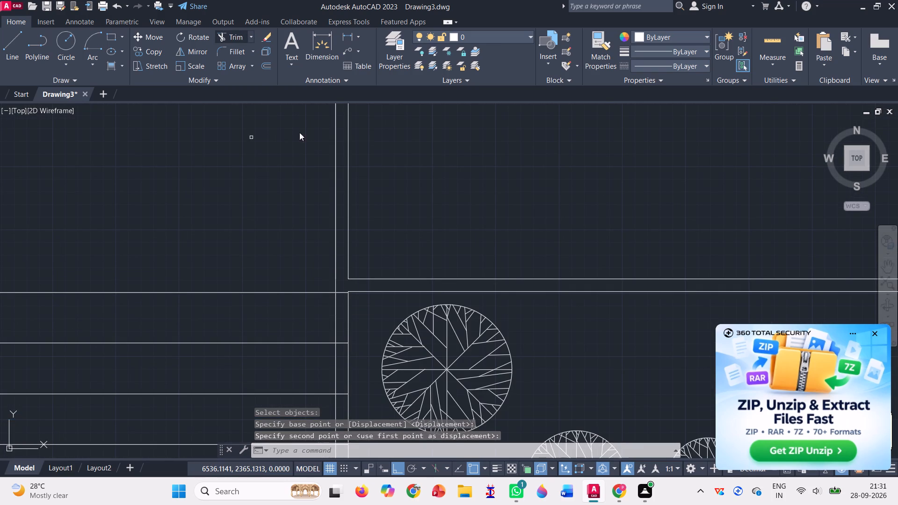
pyautogui.scroll(4, 338, 299)
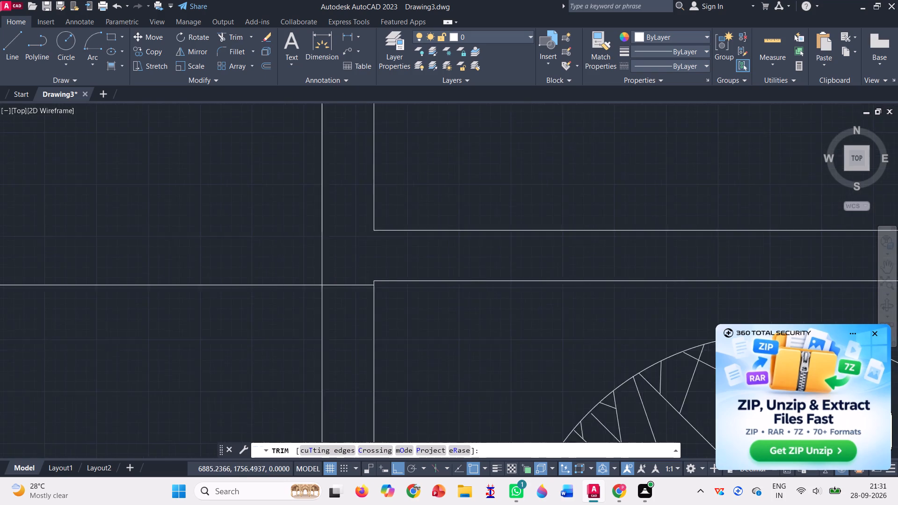
pyautogui.scroll(2, 340, 281)
pyautogui.moveTo(348, 267); pyautogui.dragTo(348, 274)
pyautogui.moveTo(349, 276); pyautogui.dragTo(358, 304)
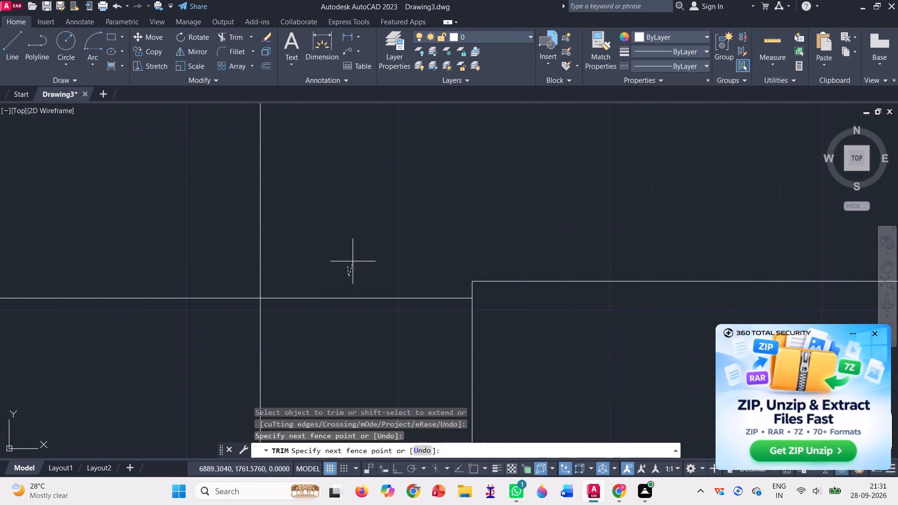
pyautogui.scroll(-4, 350, 326)
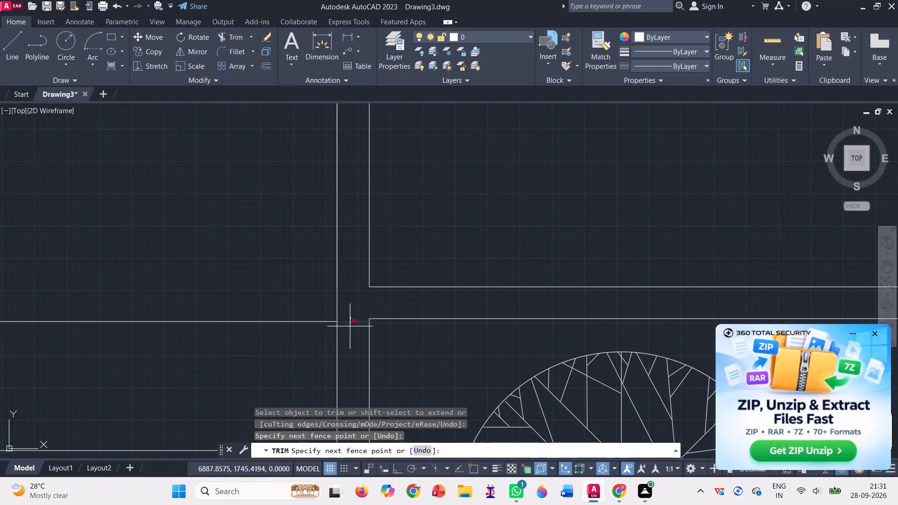
pyautogui.scroll(-2, 355, 246)
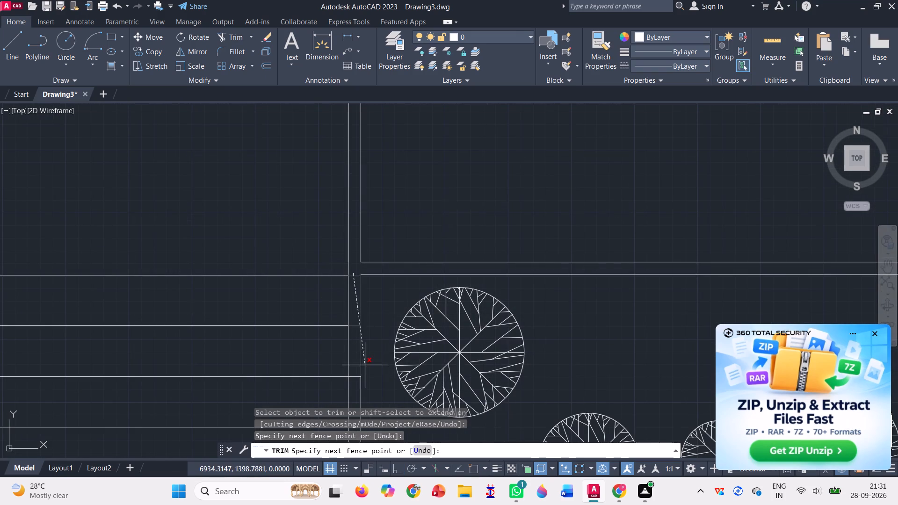
pyautogui.scroll(-2, 365, 369)
pyautogui.scroll(-3, 366, 274)
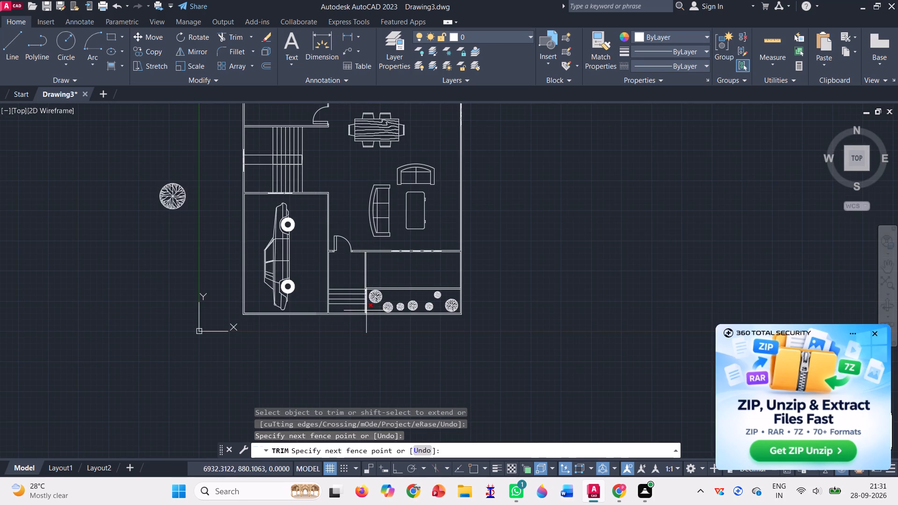
pyautogui.scroll(6, 365, 311)
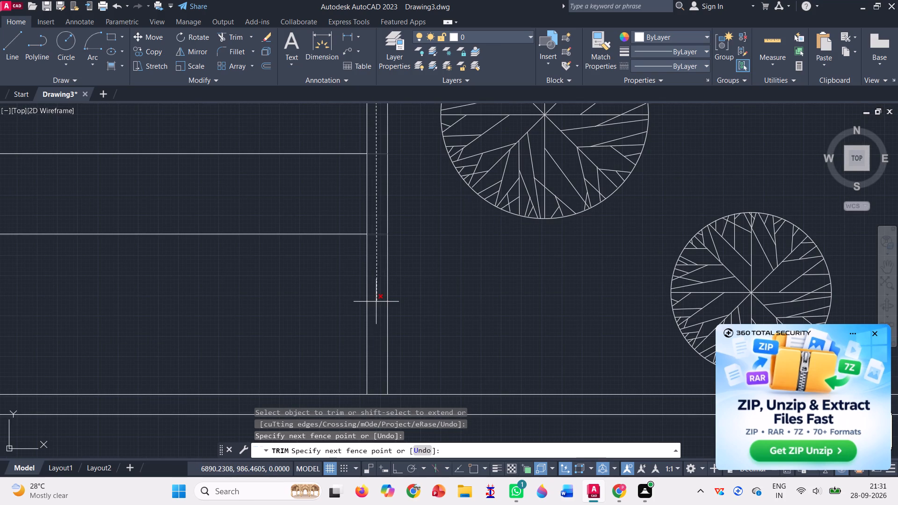
pyautogui.click(377, 301)
pyautogui.scroll(-4, 377, 301)
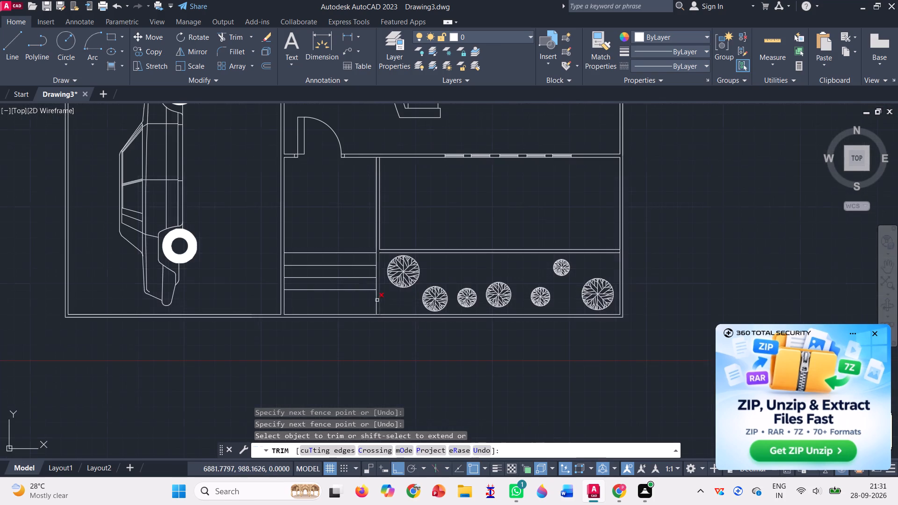
pyautogui.press('Escape')
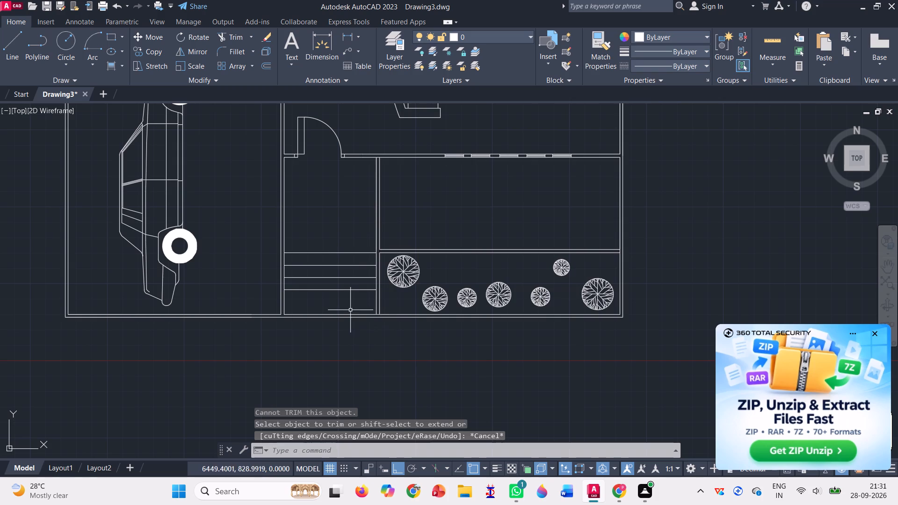
# Draw a connected line closing the front wall's thickness at both sides of the passage, starting with a 50-unit segment at the garage side.
pyautogui.click(10, 53)
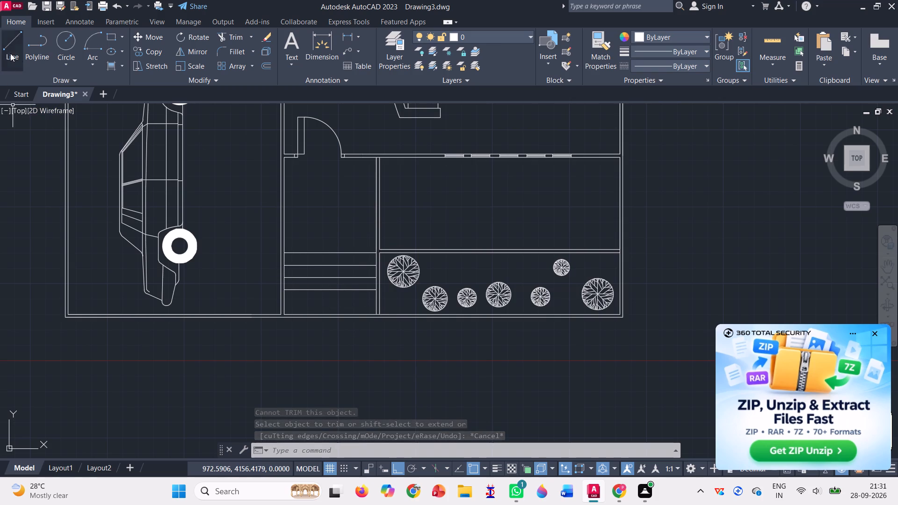
pyautogui.scroll(3, 290, 296)
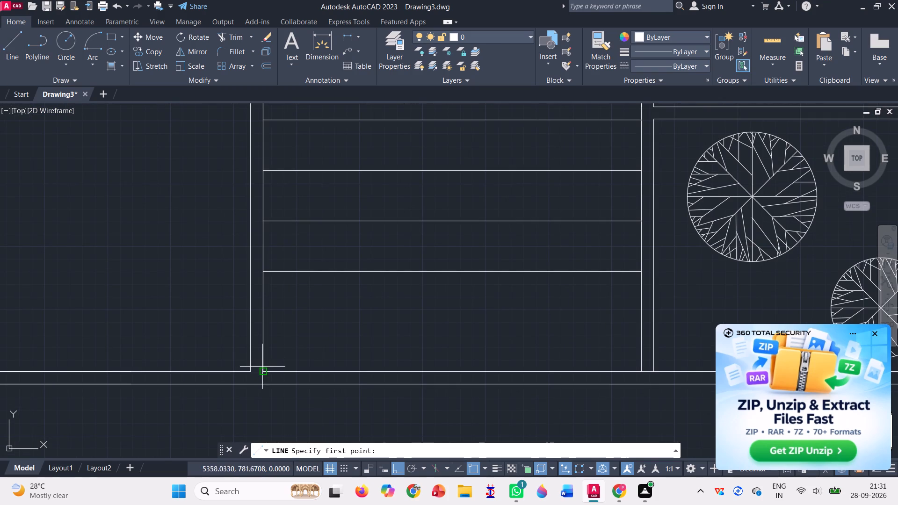
pyautogui.click(265, 370)
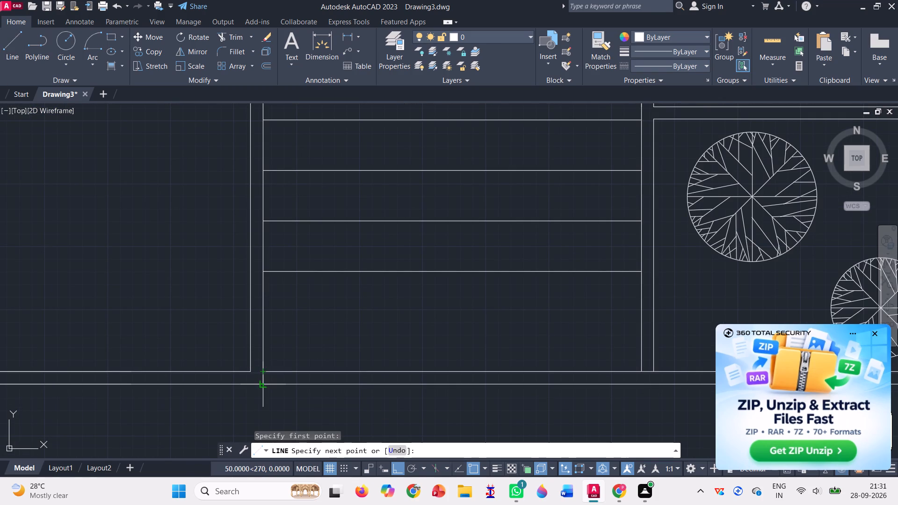
pyautogui.click(261, 386)
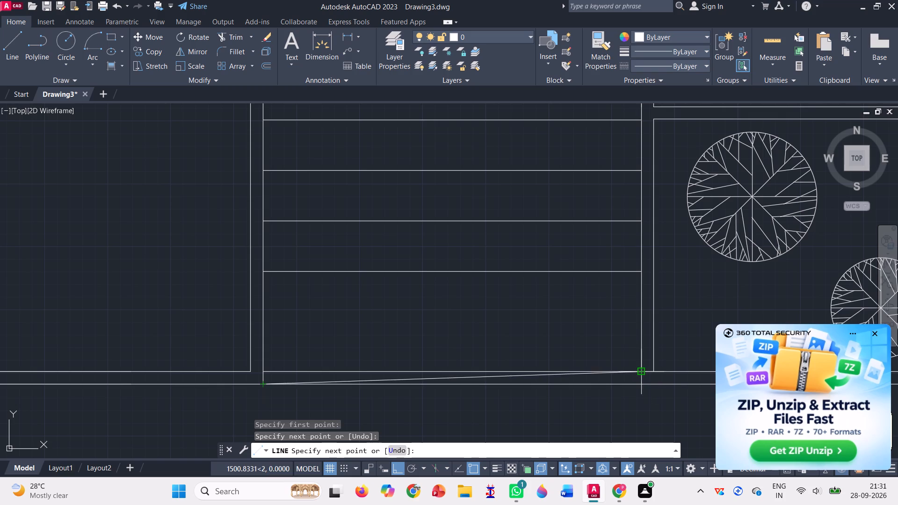
pyautogui.click(641, 373)
pyautogui.click(644, 384)
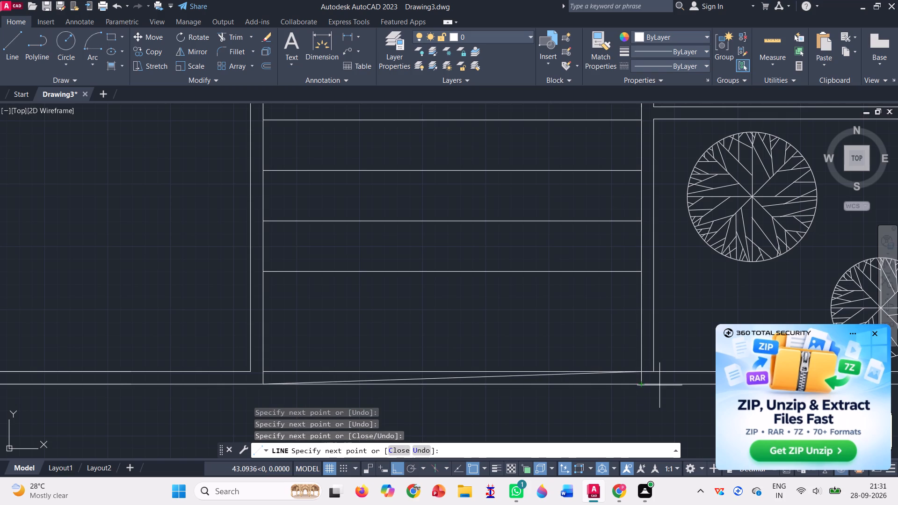
pyautogui.press('Return')
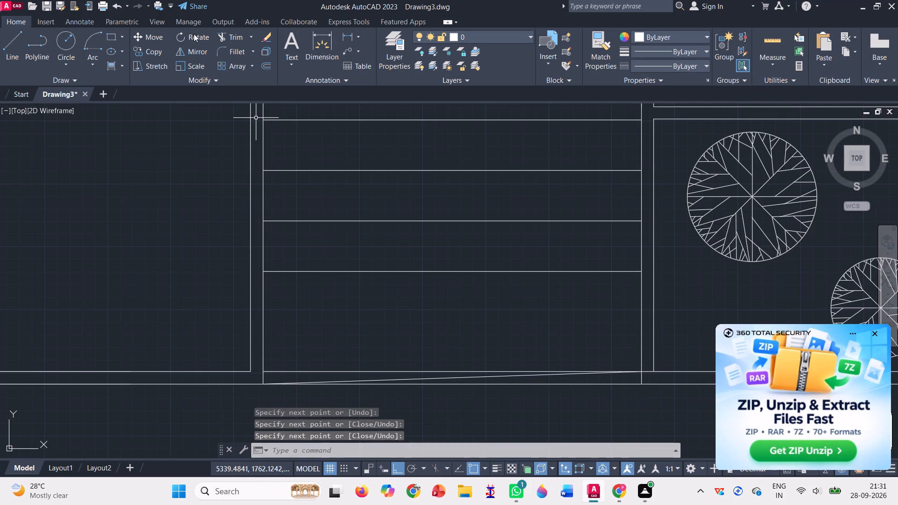
# Trim the front wall lines and diagonal connector across the passage, plus the leftover stub at the tree-strip wall corner, to open the entrance.
pyautogui.click(224, 36)
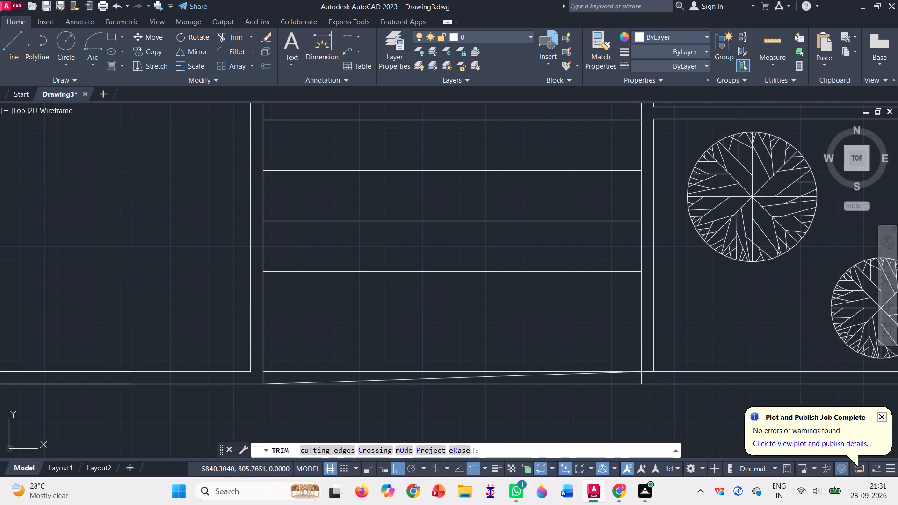
pyautogui.click(382, 359)
pyautogui.moveTo(382, 359); pyautogui.dragTo(388, 363)
pyautogui.moveTo(389, 364); pyautogui.dragTo(407, 380)
pyautogui.moveTo(408, 338); pyautogui.dragTo(446, 387)
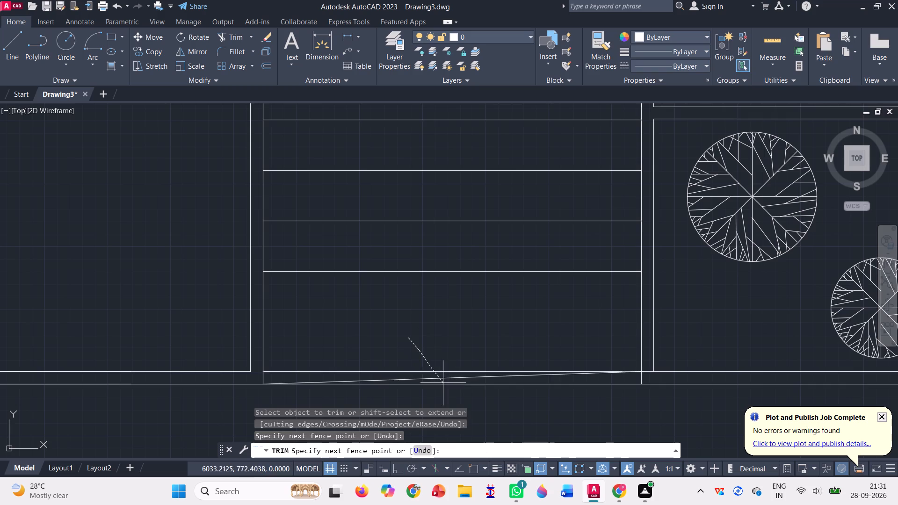
pyautogui.moveTo(446, 387); pyautogui.dragTo(455, 395)
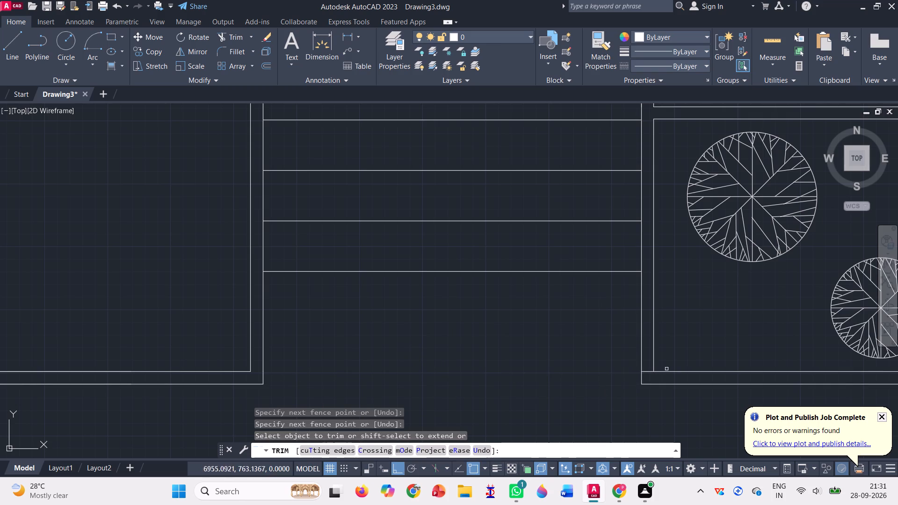
pyautogui.scroll(2, 668, 369)
pyautogui.moveTo(615, 372); pyautogui.dragTo(618, 386)
pyautogui.scroll(-1, 452, 340)
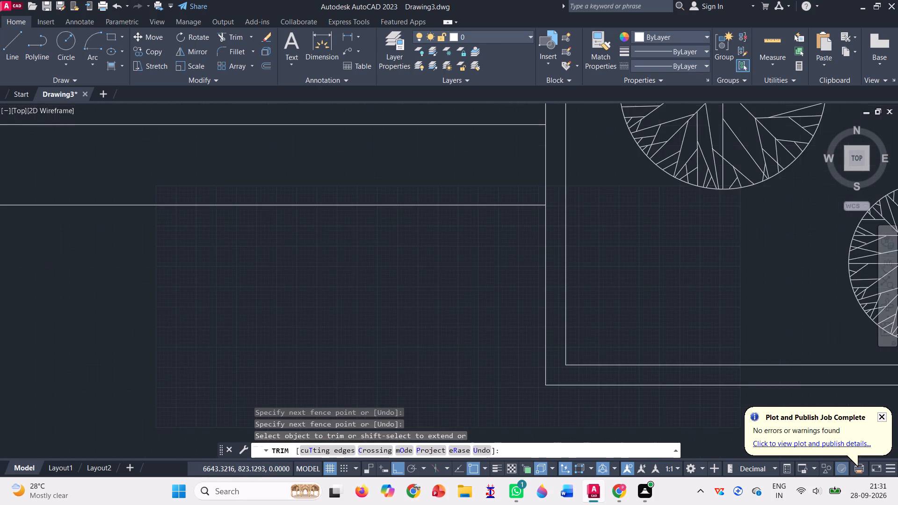
pyautogui.scroll(-4, 452, 341)
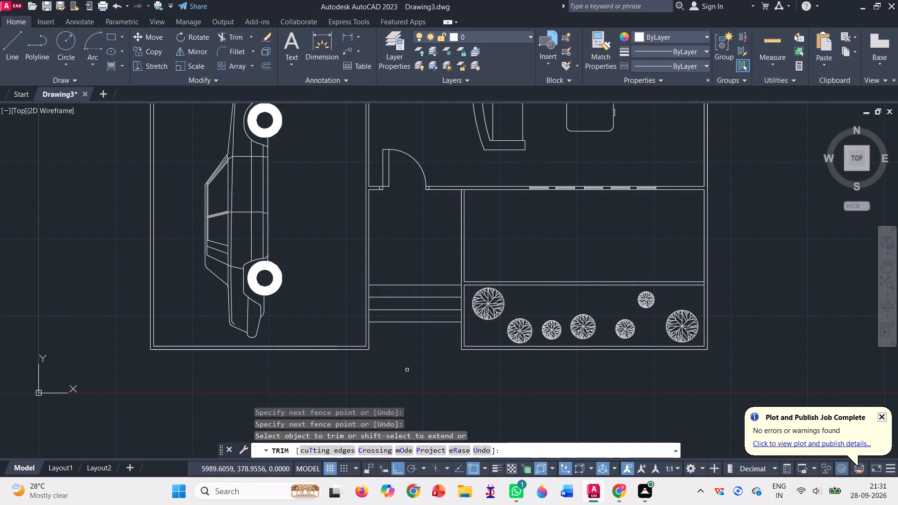
pyautogui.press('Escape')
# Delete the spare tree standing outside the house beside the staircase.
pyautogui.scroll(-2, 410, 371)
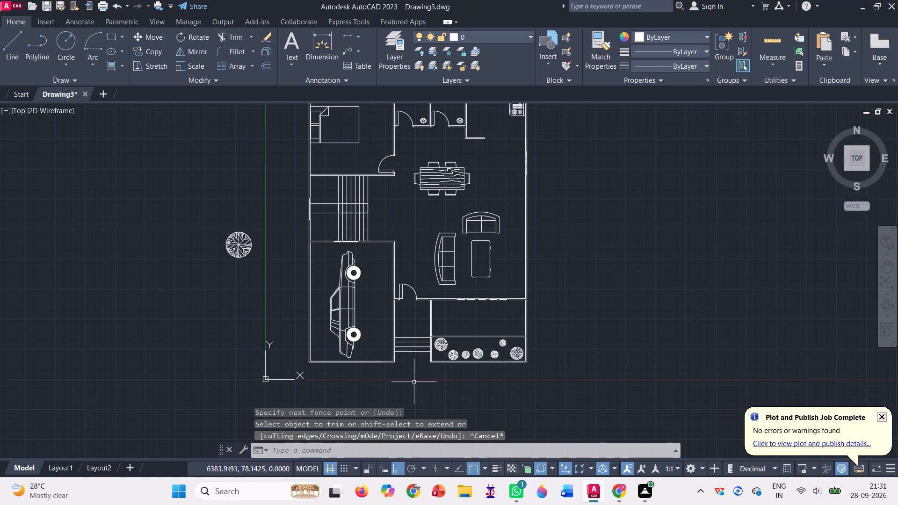
pyautogui.scroll(-1, 411, 384)
pyautogui.click(300, 298)
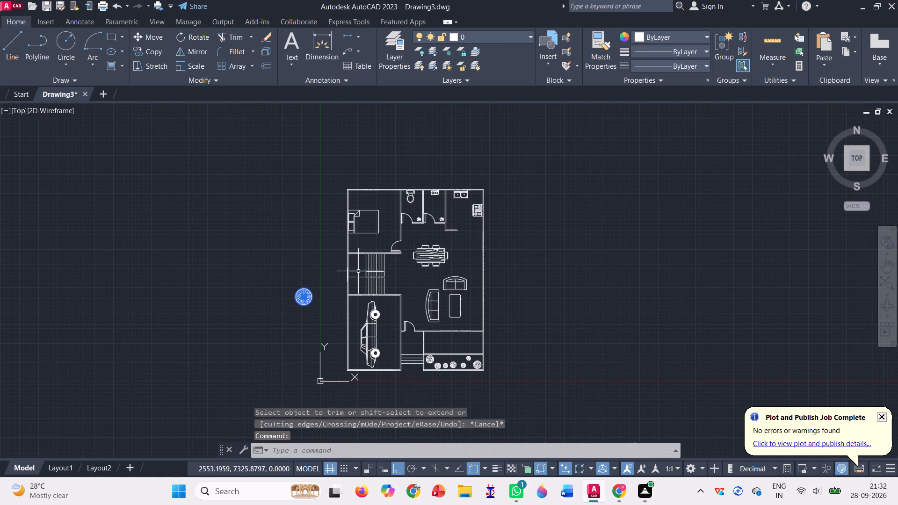
pyautogui.press('Delete')
# Start a Copy with the rear outer wall line, the bedroom's and toilet's inner rear lines, the three bedroom windows and the toilet window.
pyautogui.scroll(1, 557, 282)
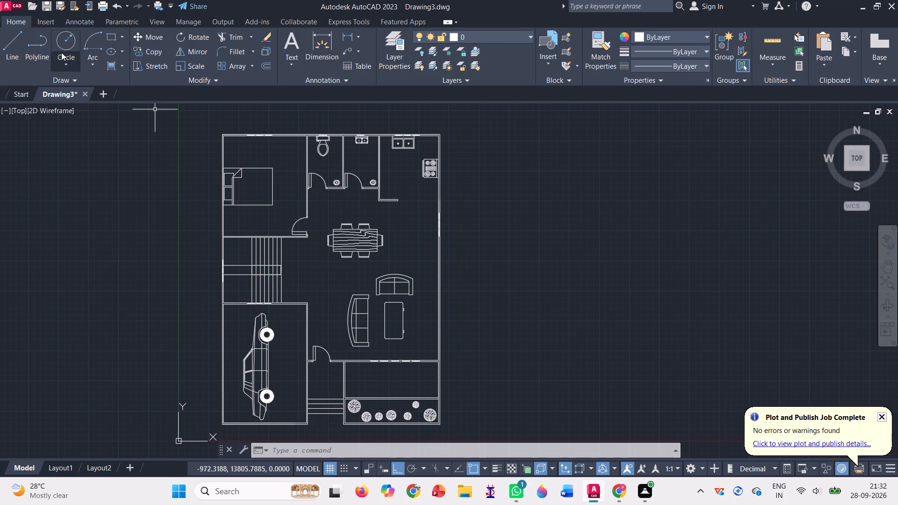
pyautogui.click(145, 50)
pyautogui.scroll(3, 234, 126)
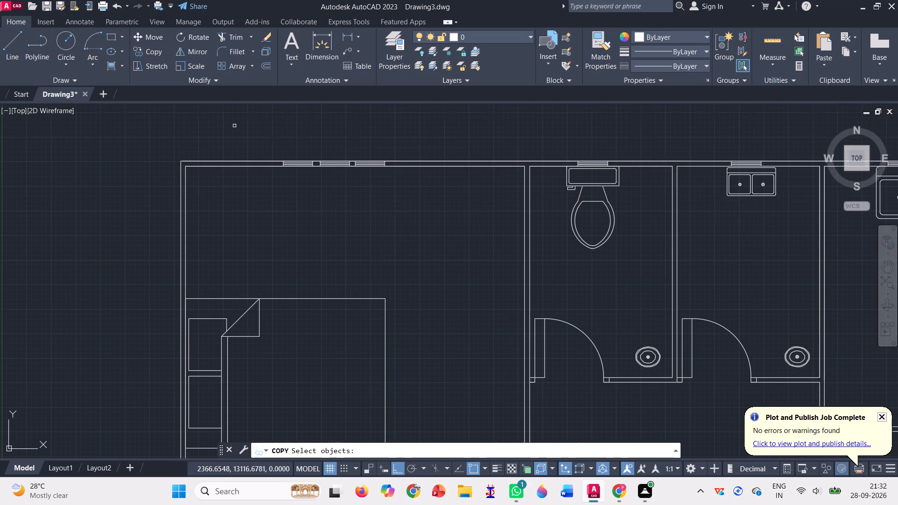
pyautogui.click(256, 161)
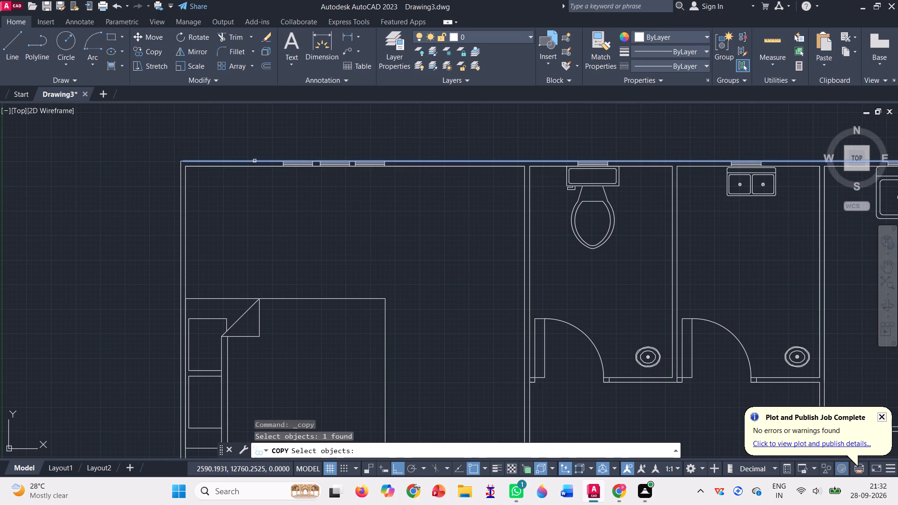
pyautogui.click(276, 167)
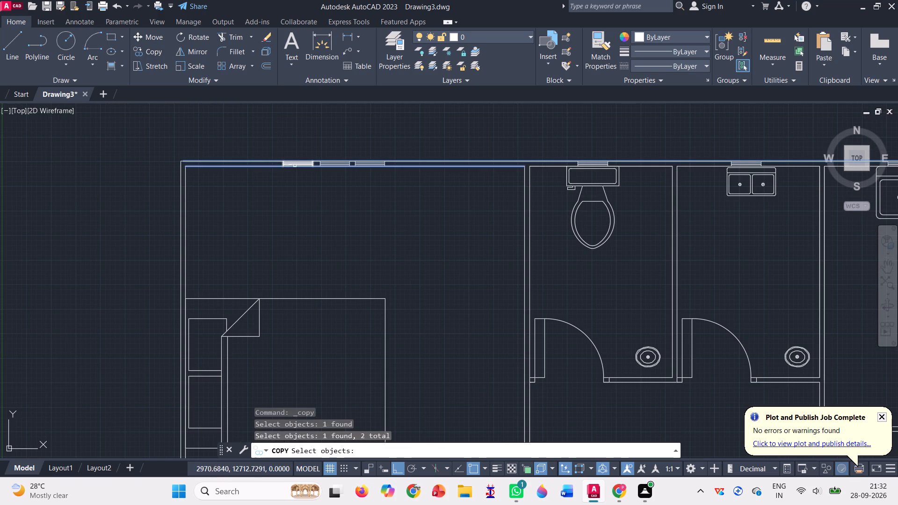
pyautogui.click(295, 166)
pyautogui.click(340, 164)
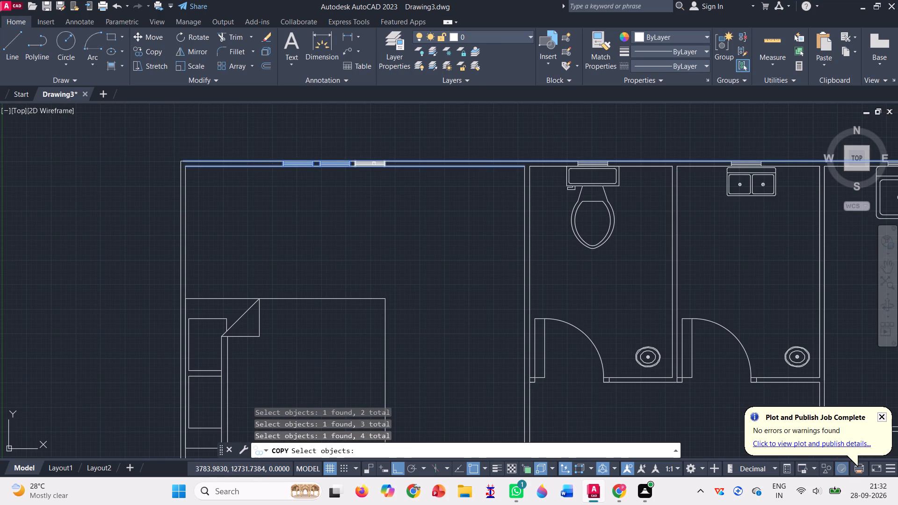
pyautogui.click(374, 164)
pyautogui.scroll(1, 568, 166)
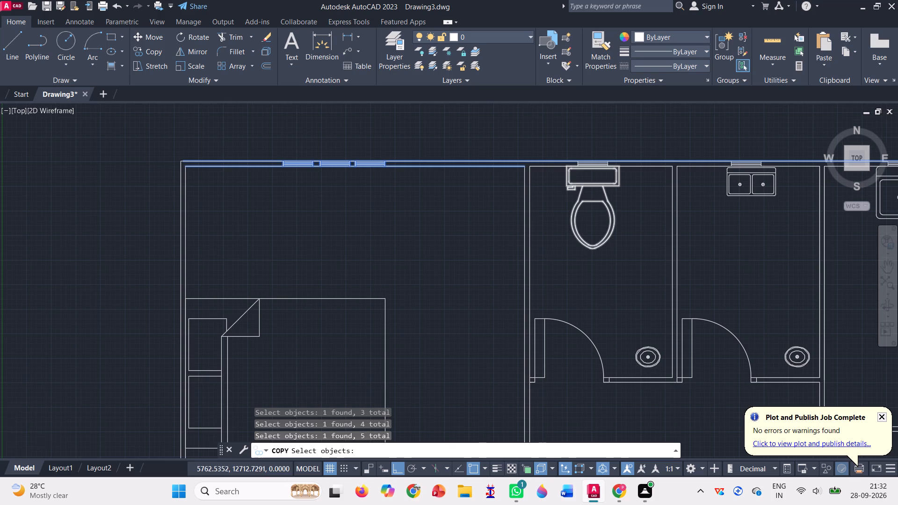
pyautogui.click(523, 166)
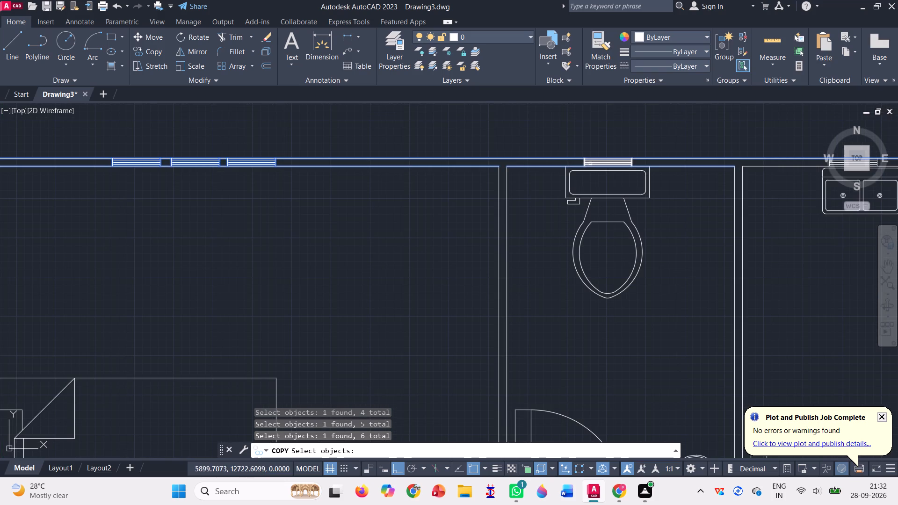
pyautogui.click(591, 165)
pyautogui.scroll(-3, 408, 171)
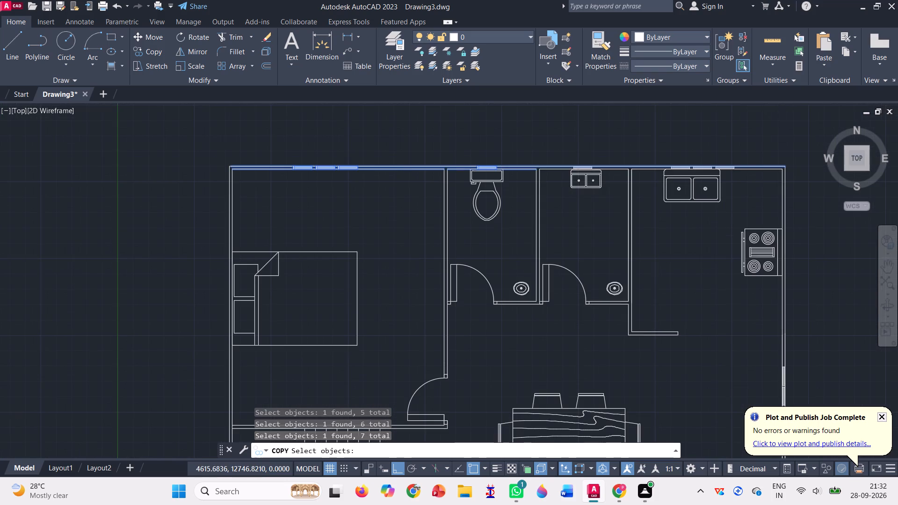
pyautogui.scroll(-2, 367, 202)
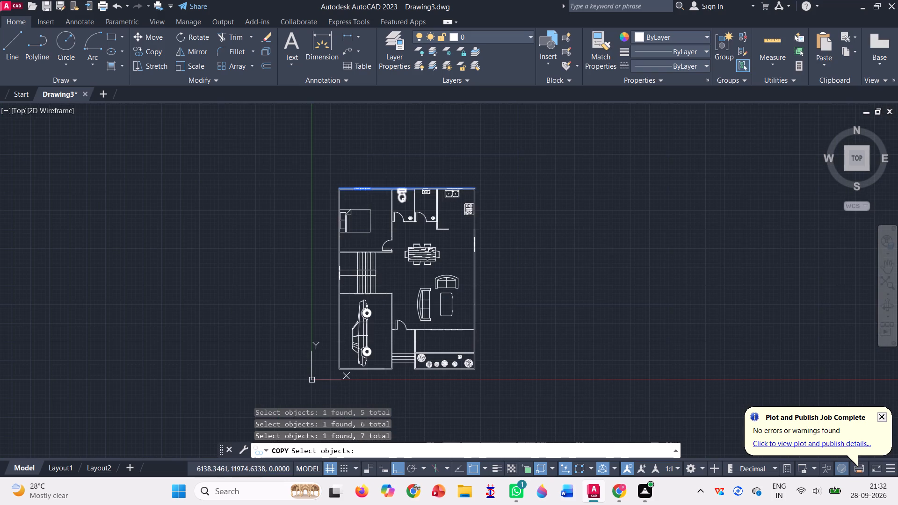
# Add to the copy selection both partition lines between the toilet and adjoining bathroom, plus the toilet's door-side wall lines and jamb lines.
pyautogui.scroll(3, 404, 200)
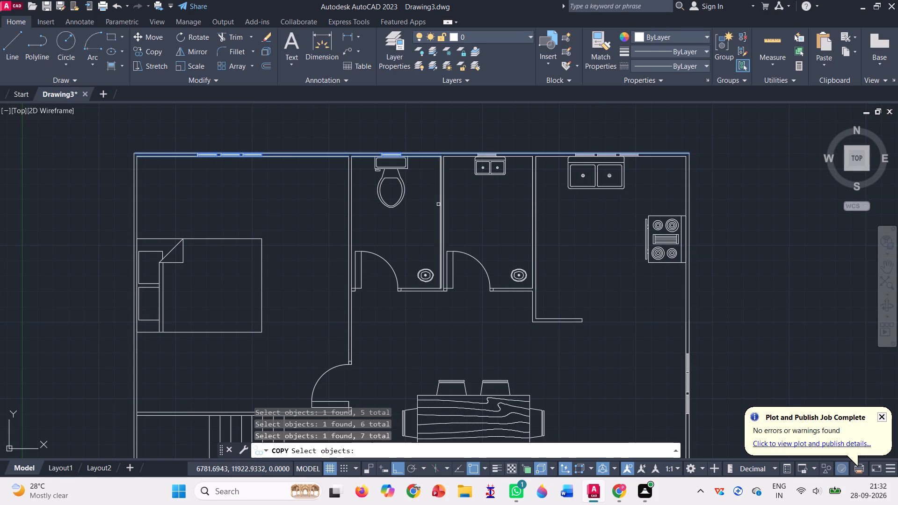
pyautogui.click(440, 199)
pyautogui.click(443, 199)
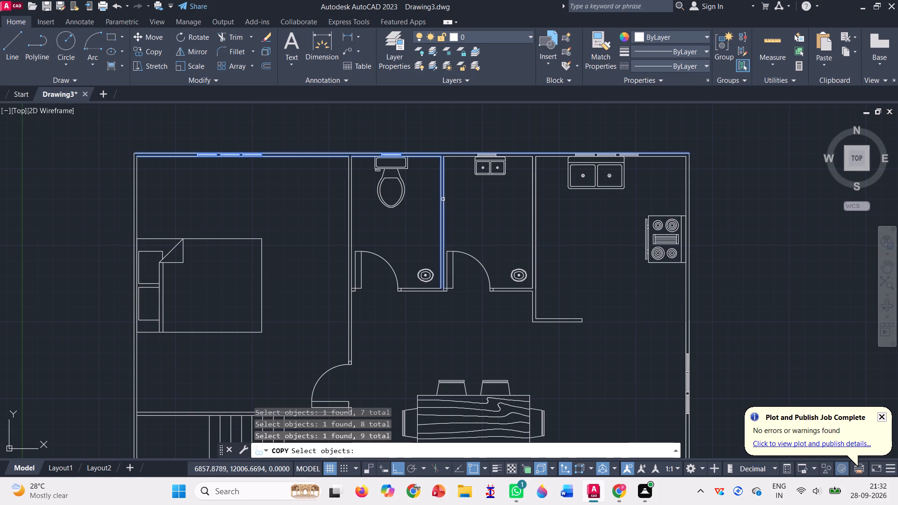
pyautogui.scroll(2, 398, 305)
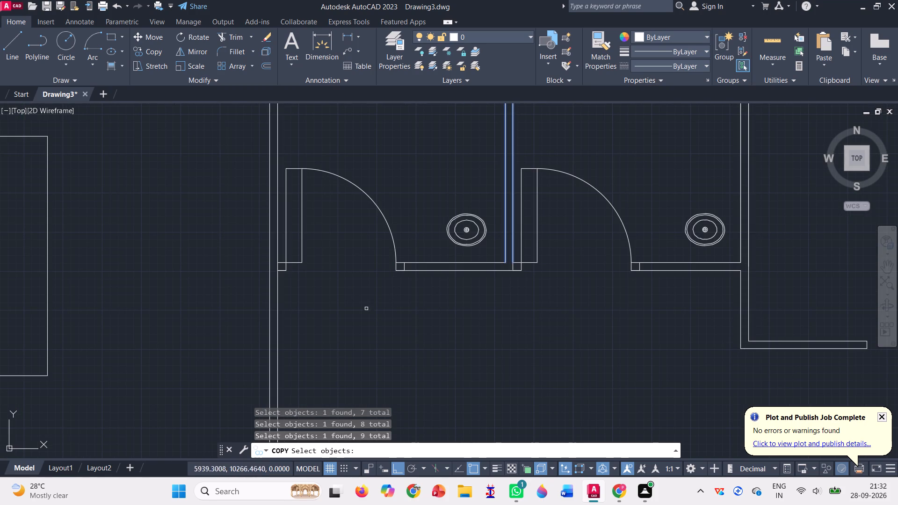
pyautogui.click(430, 264)
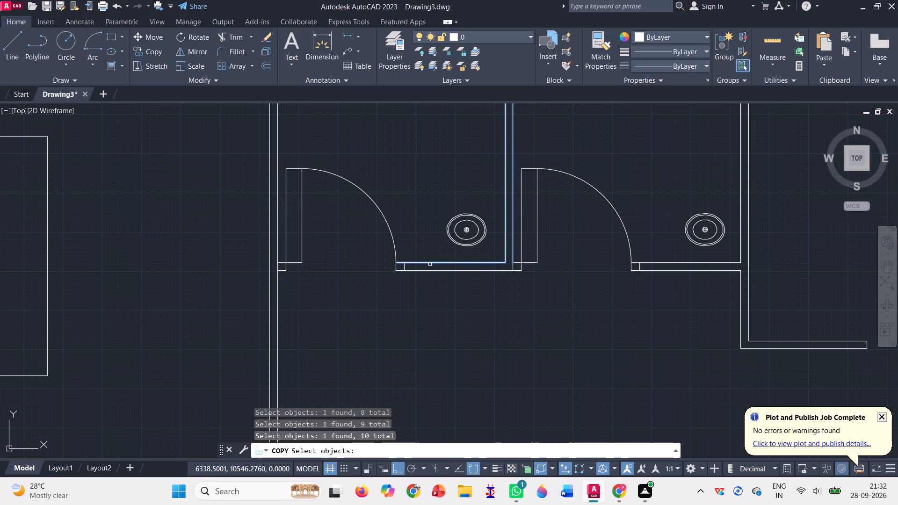
pyautogui.click(434, 270)
pyautogui.scroll(1, 401, 273)
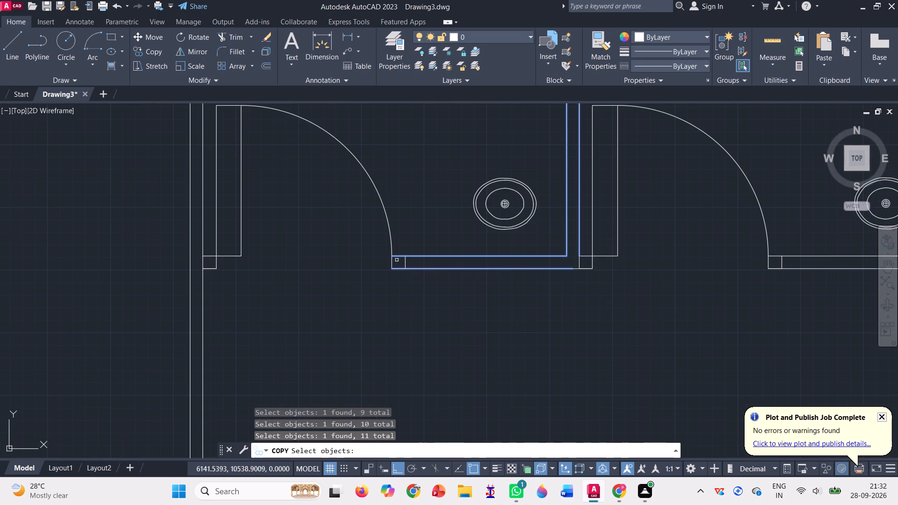
pyautogui.click(392, 262)
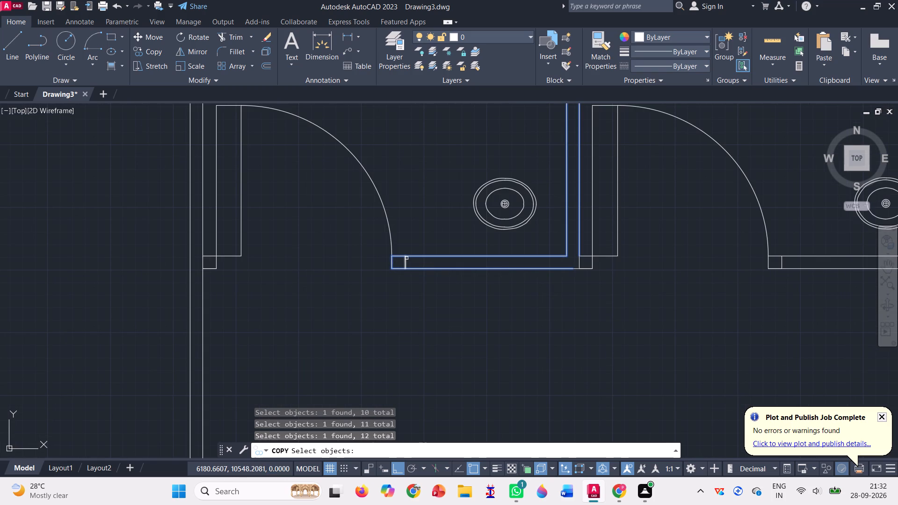
pyautogui.click(406, 258)
# Add the toilet door to the copy selection, including its swing arc, leaf outline and the small hinge-side jamb lines.
pyautogui.click(385, 208)
pyautogui.scroll(-2, 348, 214)
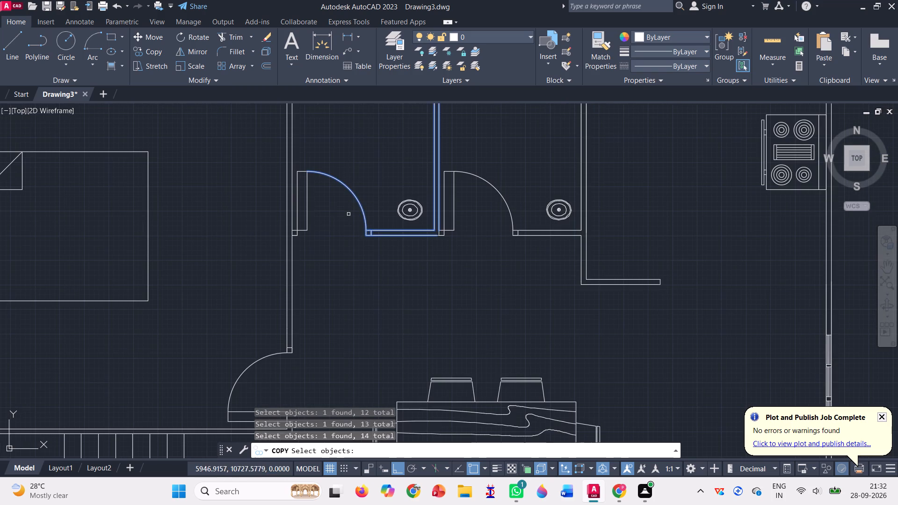
pyautogui.scroll(1, 283, 187)
pyautogui.scroll(1, 329, 176)
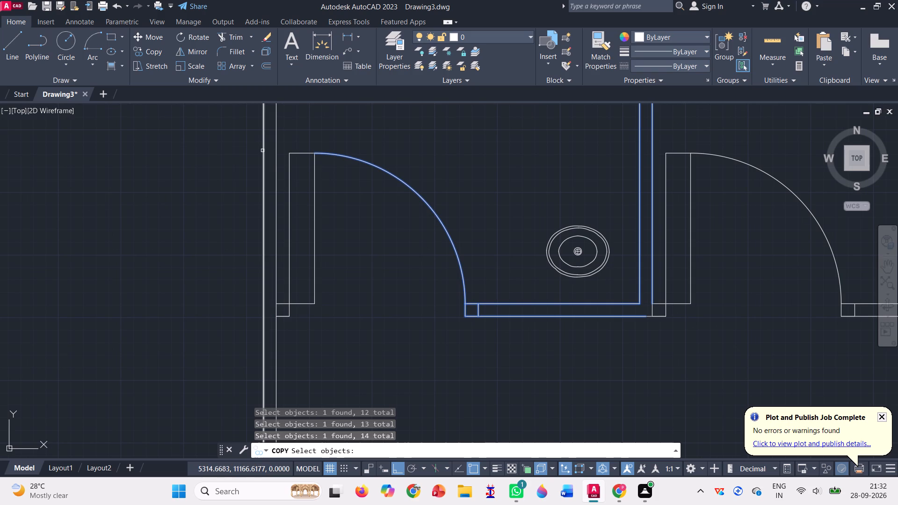
pyautogui.click(298, 153)
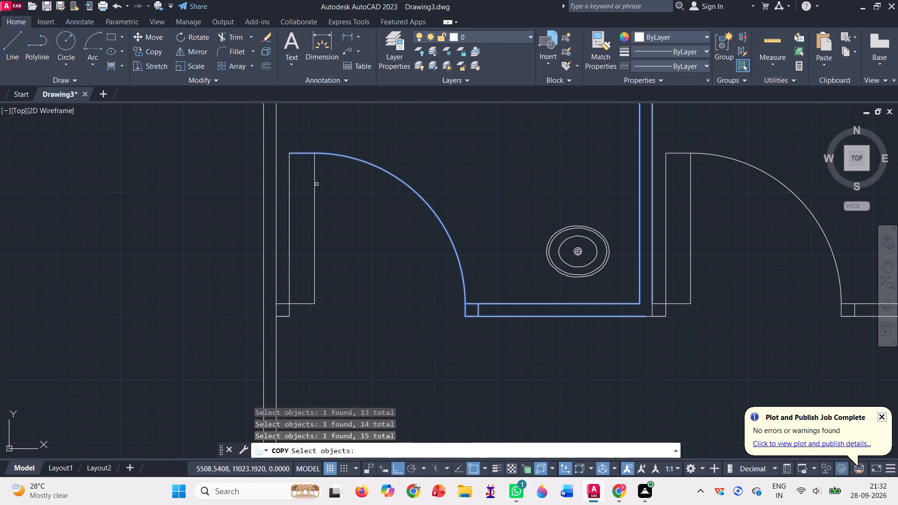
pyautogui.click(313, 180)
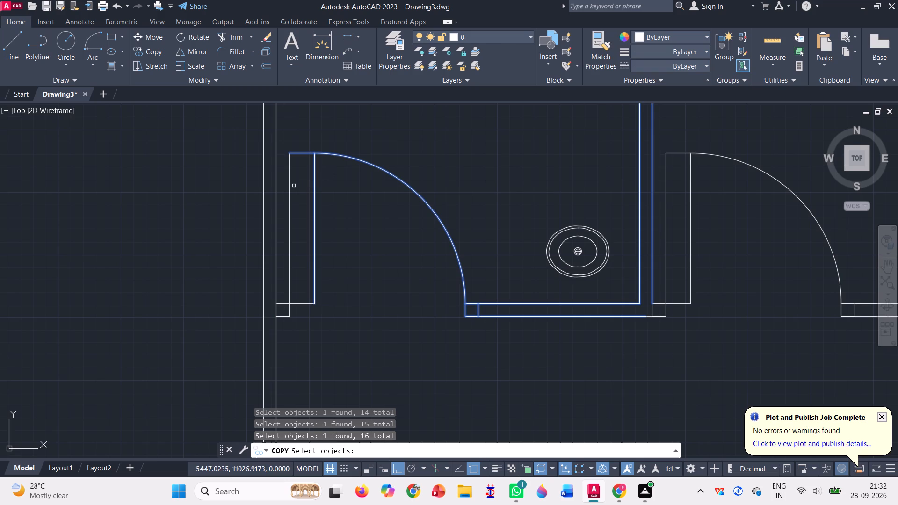
pyautogui.click(290, 188)
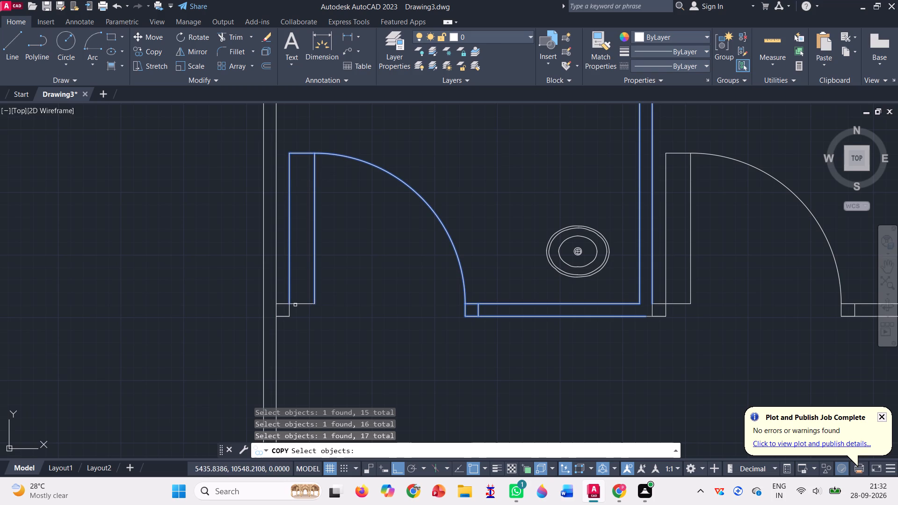
pyautogui.click(295, 305)
pyautogui.click(285, 318)
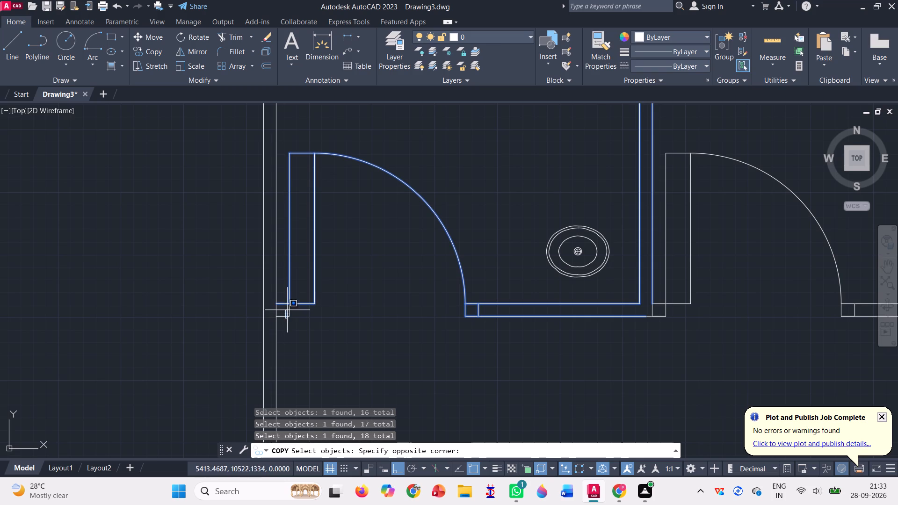
pyautogui.click(289, 303)
pyautogui.click(283, 317)
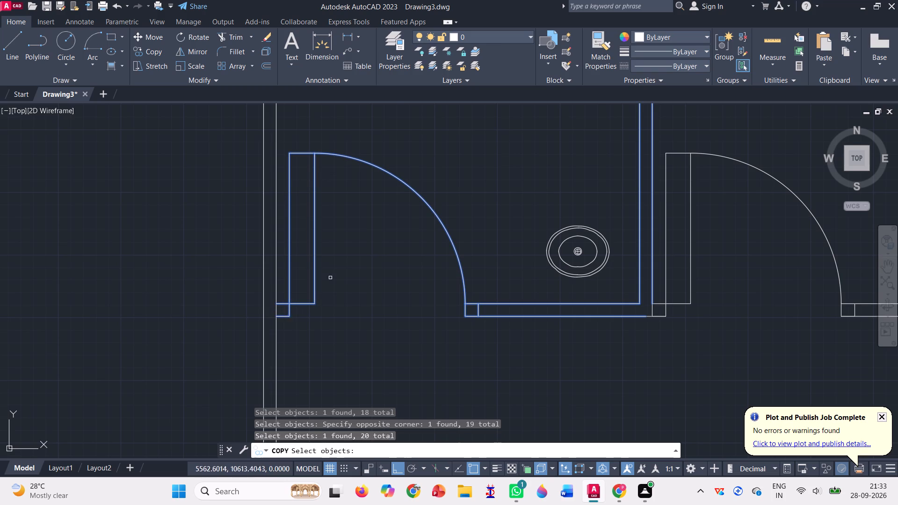
# Add to the copy selection all line segments of the bedroom–toilet partition wall down to the bedroom door, including both jamb lines.
pyautogui.scroll(-5, 330, 274)
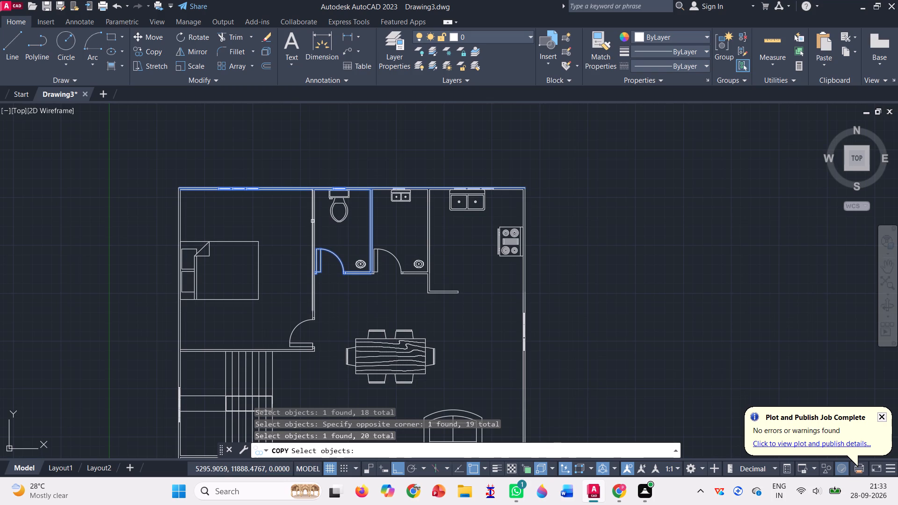
pyautogui.click(312, 221)
pyautogui.click(315, 226)
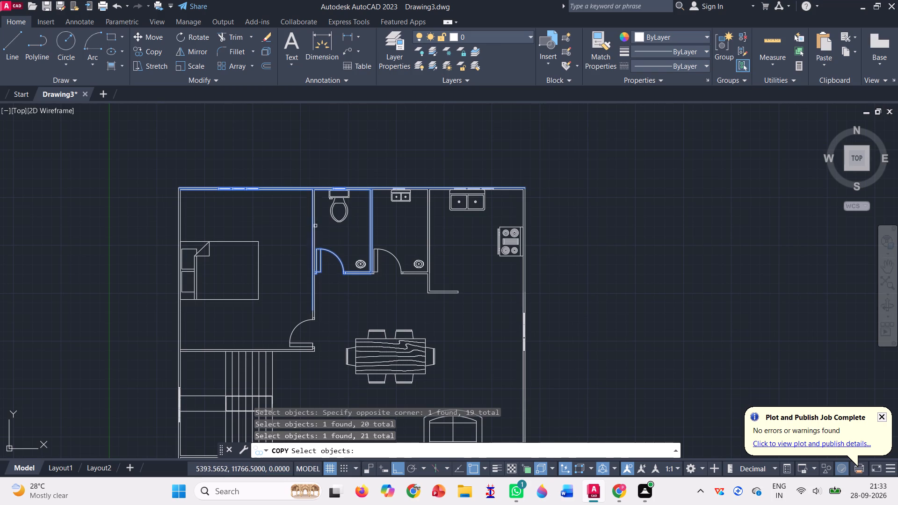
pyautogui.scroll(1, 290, 372)
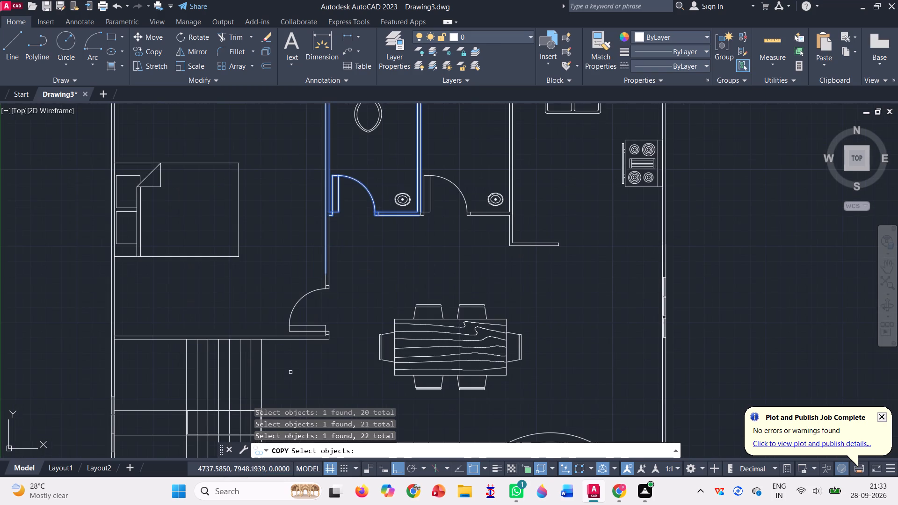
pyautogui.scroll(1, 291, 371)
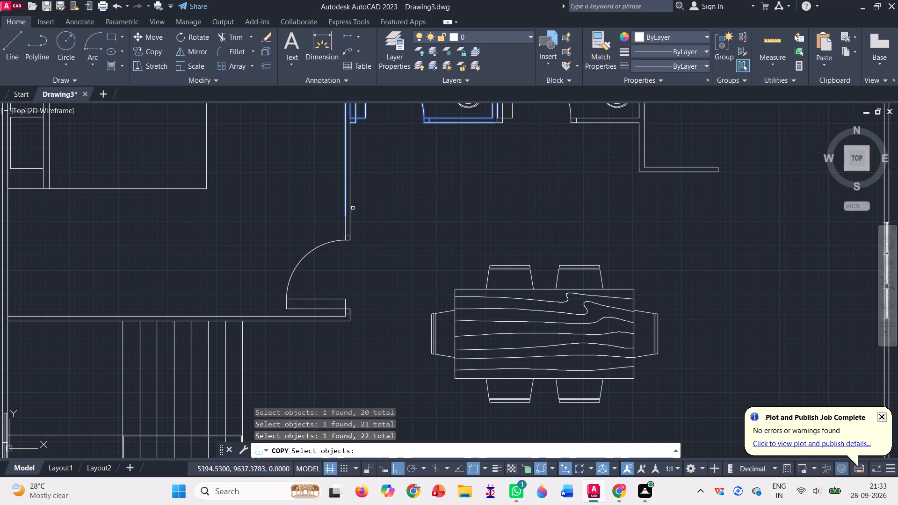
pyautogui.click(350, 181)
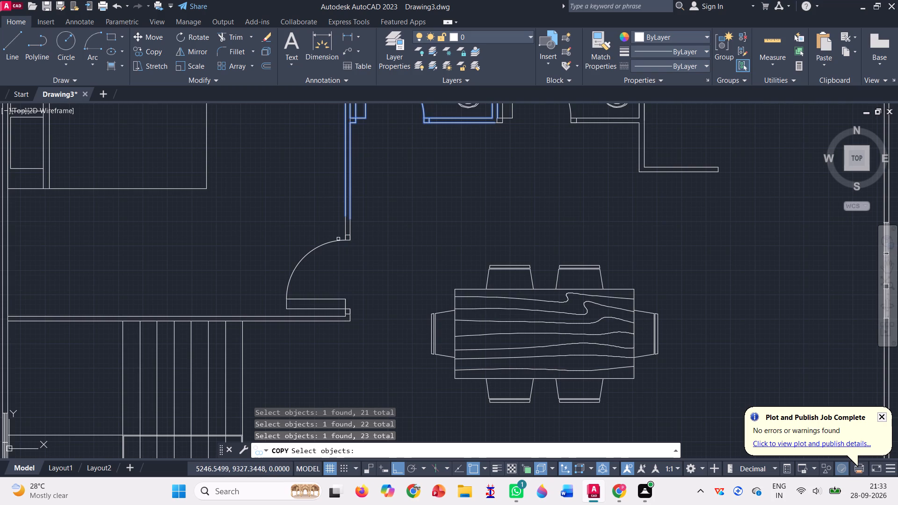
pyautogui.scroll(1, 338, 239)
pyautogui.click(347, 221)
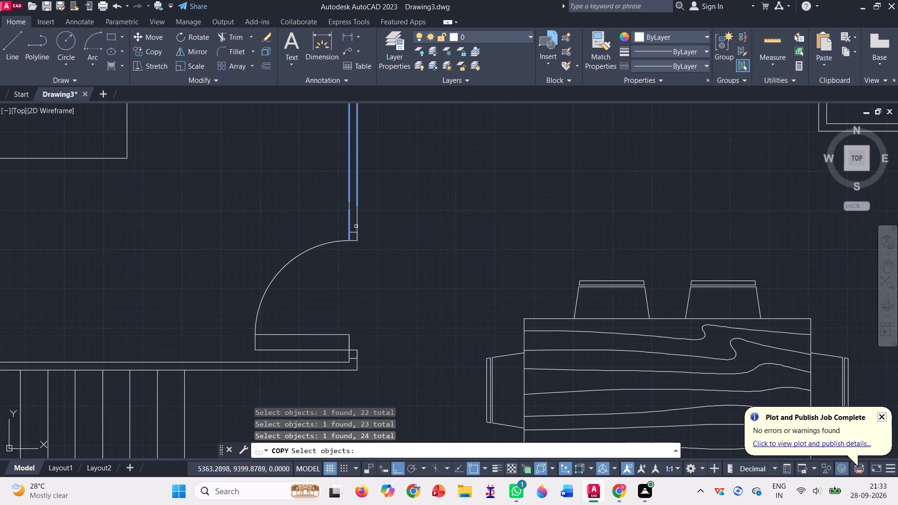
pyautogui.scroll(4, 349, 214)
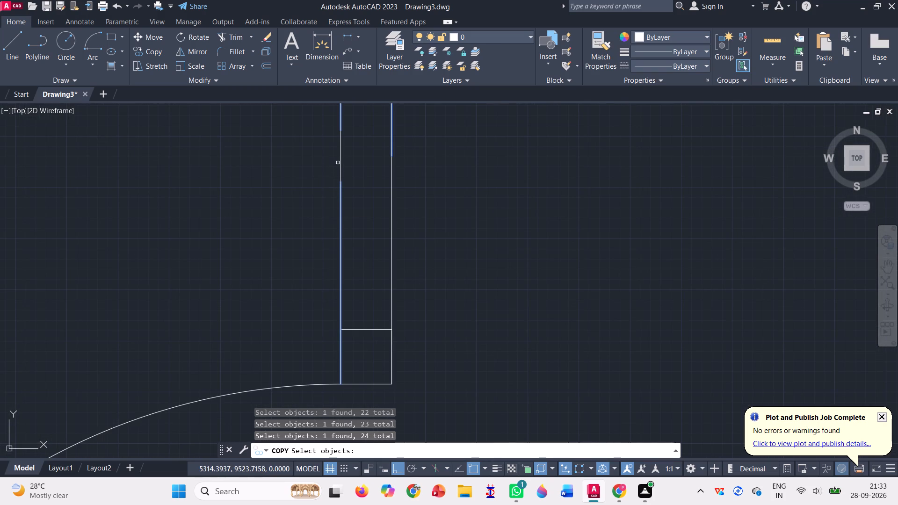
pyautogui.click(340, 162)
pyautogui.click(395, 207)
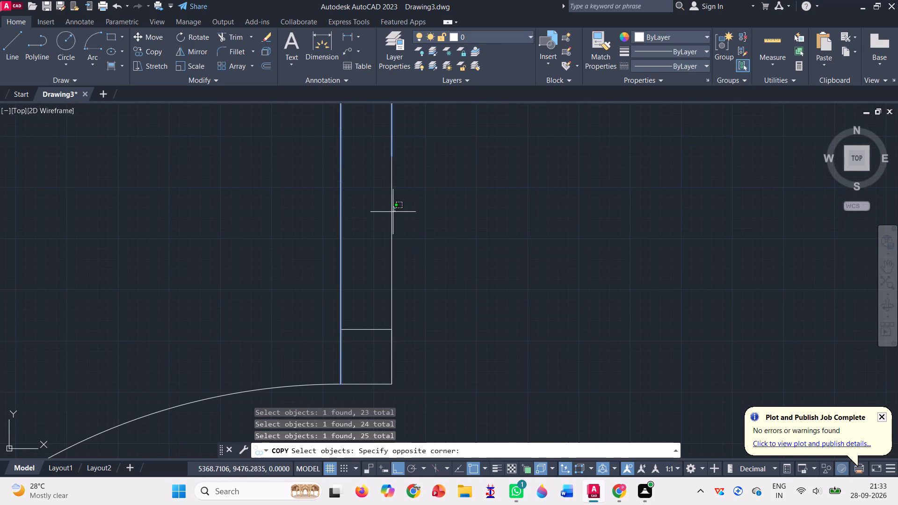
pyautogui.click(392, 212)
pyautogui.click(389, 214)
pyautogui.click(394, 215)
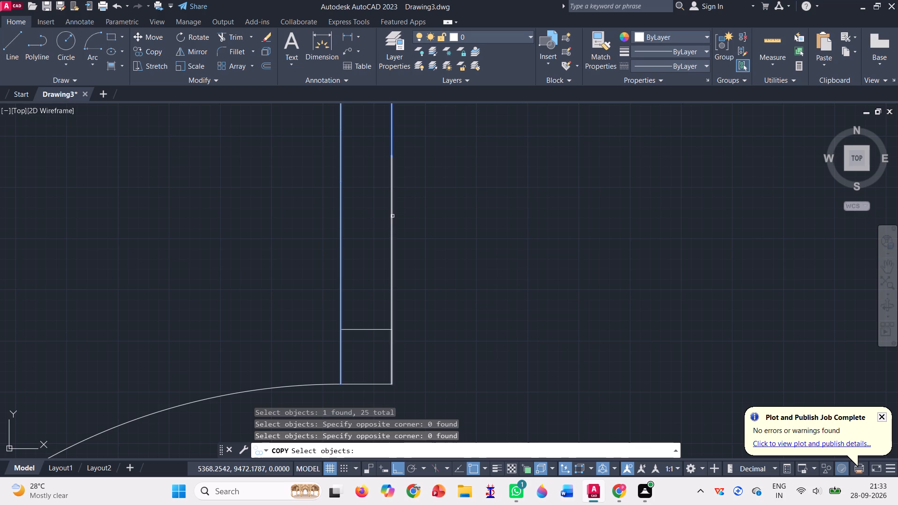
pyautogui.click(392, 215)
pyautogui.click(357, 329)
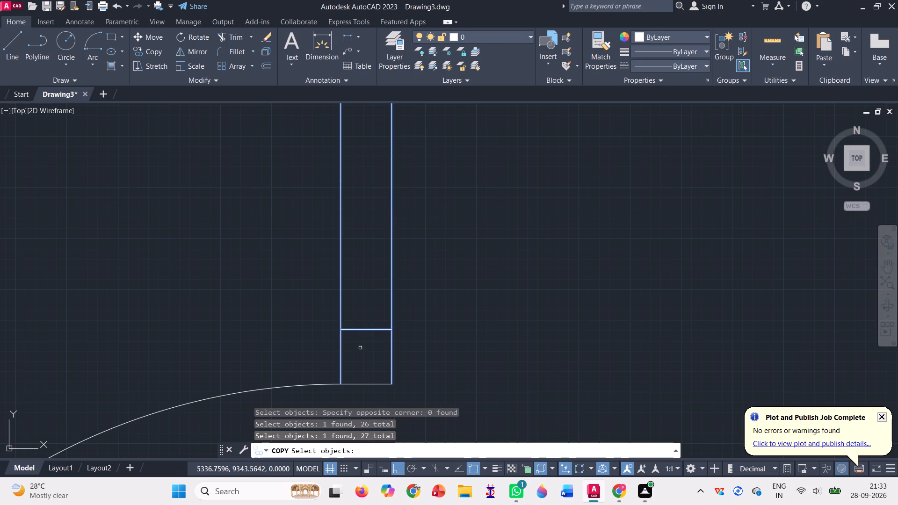
pyautogui.click(367, 383)
# Add the bedroom door to the copy selection, including its swing arc and all four lines of the leaf outline.
pyautogui.scroll(-3, 336, 261)
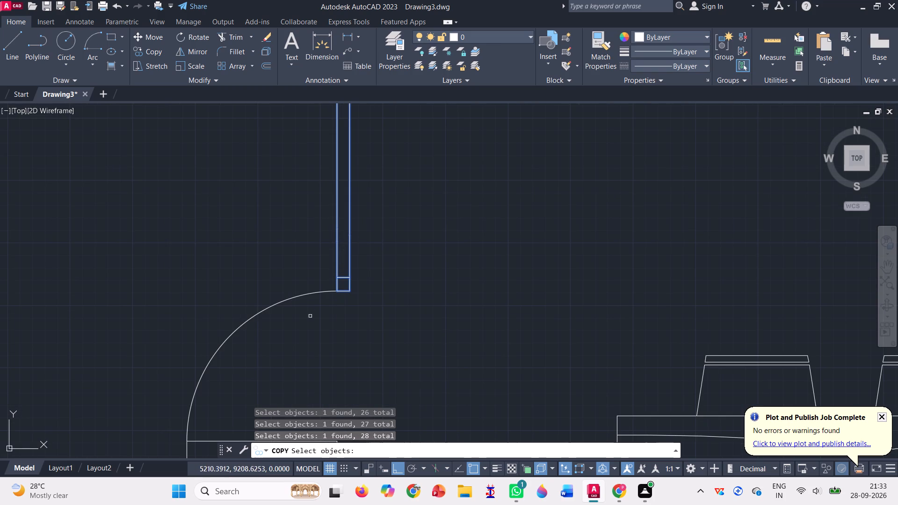
pyautogui.click(307, 294)
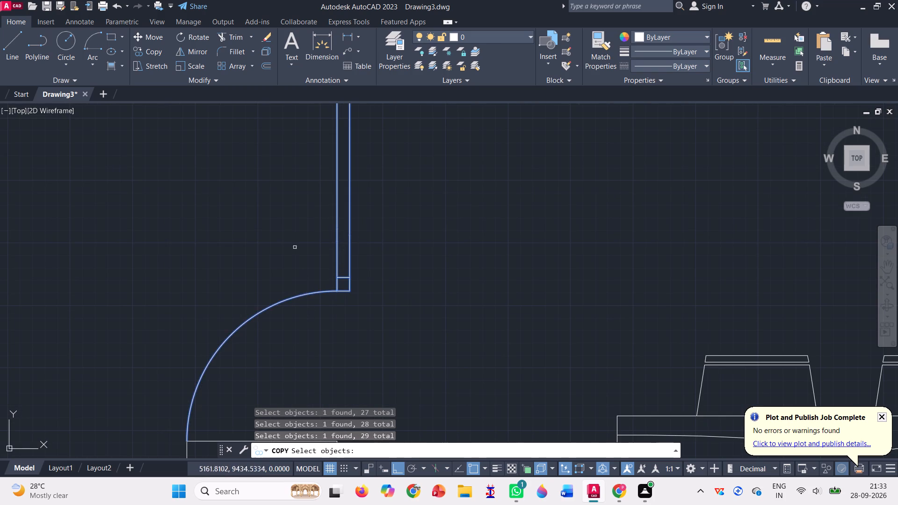
pyautogui.scroll(-1, 288, 237)
pyautogui.scroll(1, 273, 387)
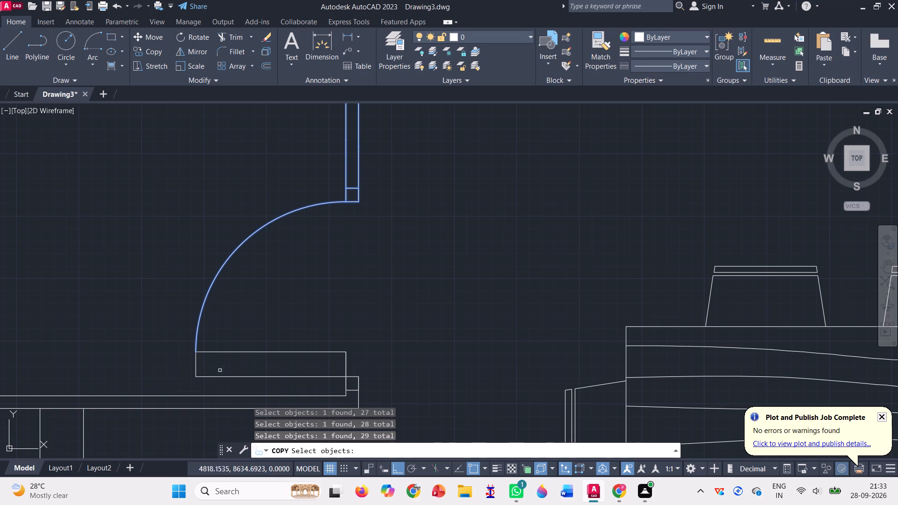
pyautogui.click(197, 361)
pyautogui.click(207, 352)
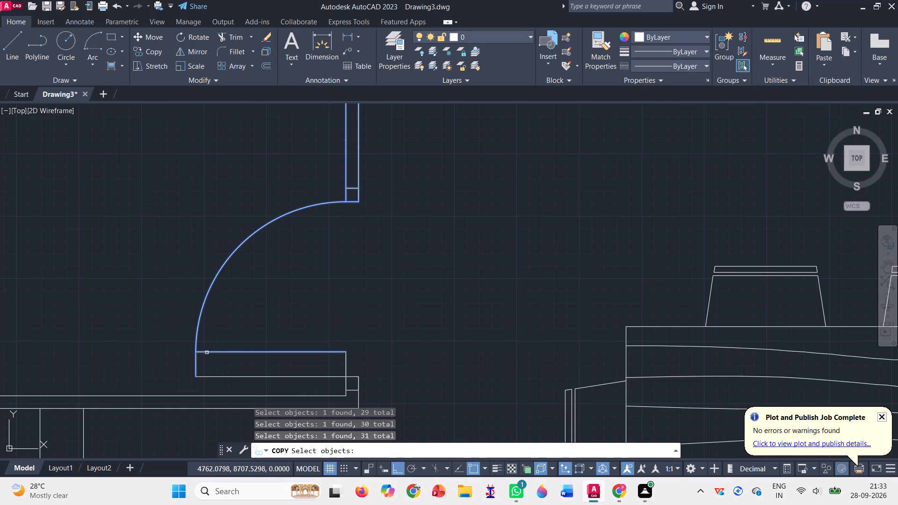
pyautogui.click(238, 379)
pyautogui.click(248, 377)
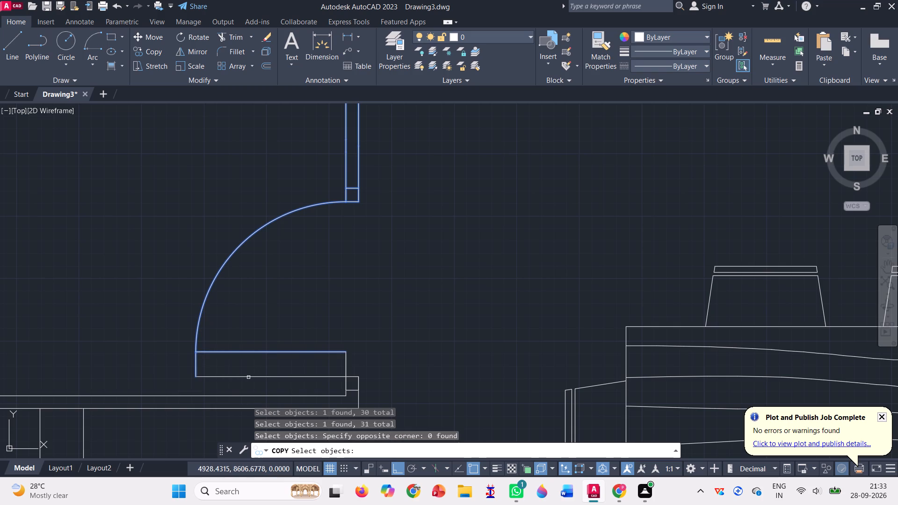
pyautogui.click(248, 377)
pyautogui.click(279, 376)
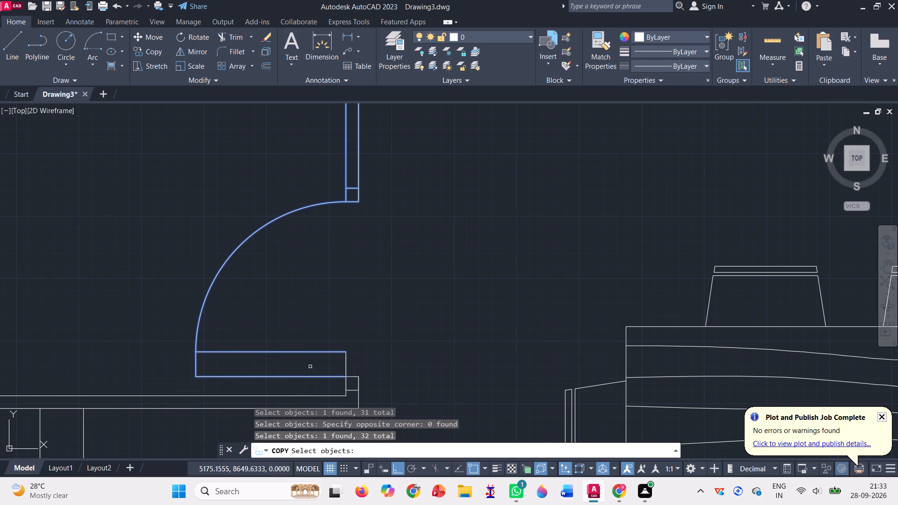
pyautogui.click(347, 368)
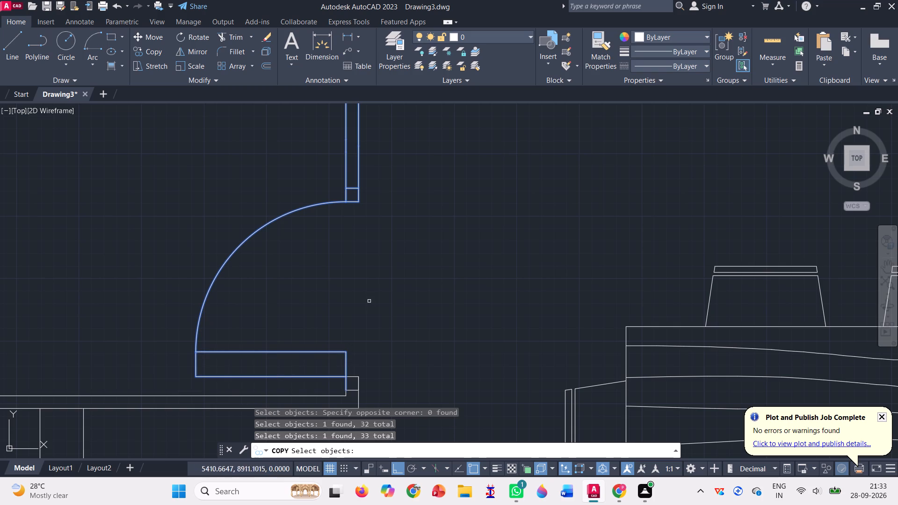
# Add the small jamb lines at the hinge side of the bedroom door to the copy selection.
pyautogui.scroll(-1, 385, 306)
pyautogui.scroll(3, 368, 361)
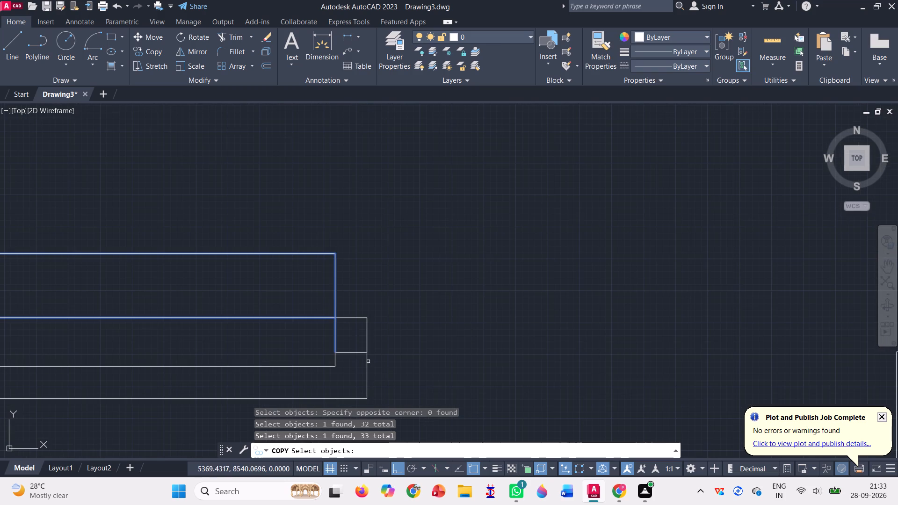
pyautogui.click(348, 318)
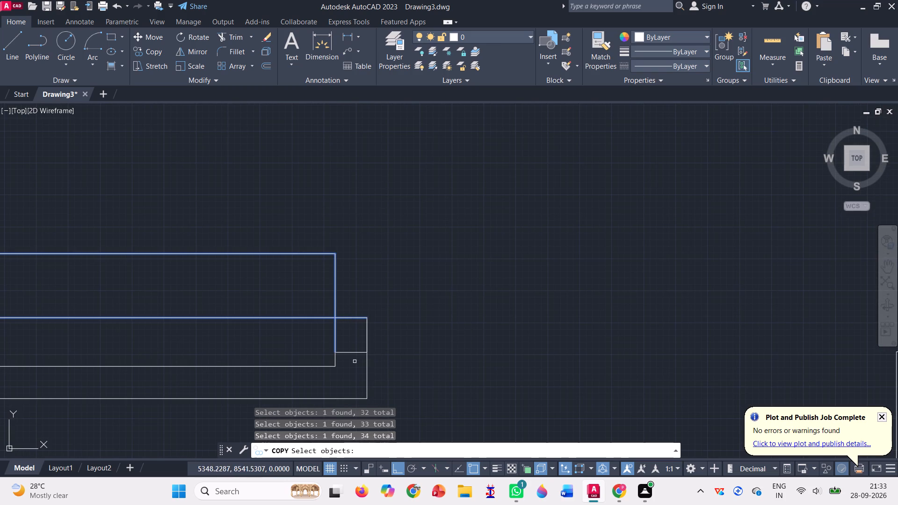
pyautogui.click(362, 351)
pyautogui.click(369, 343)
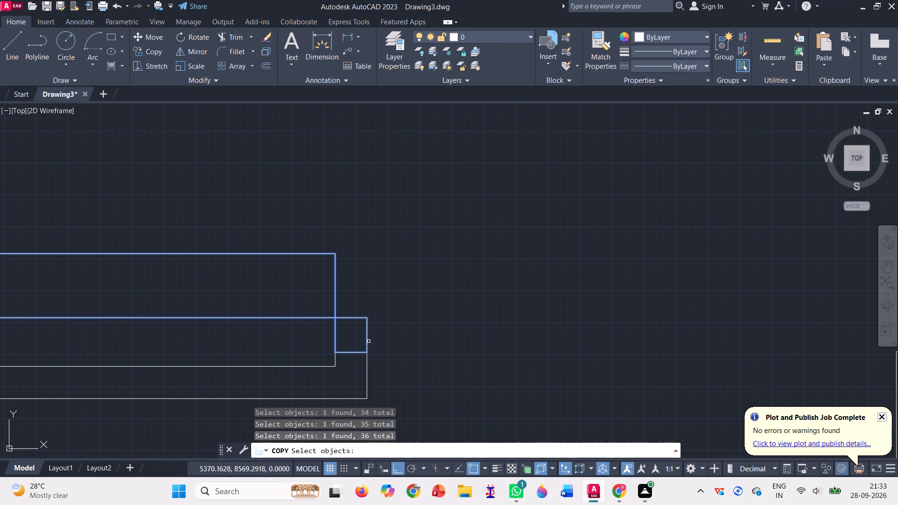
# Add to the copy selection the bedroom–staircase wall's inner and outer lines, plus their short end segments at the bedroom door.
pyautogui.scroll(-2, 397, 295)
pyautogui.click(338, 323)
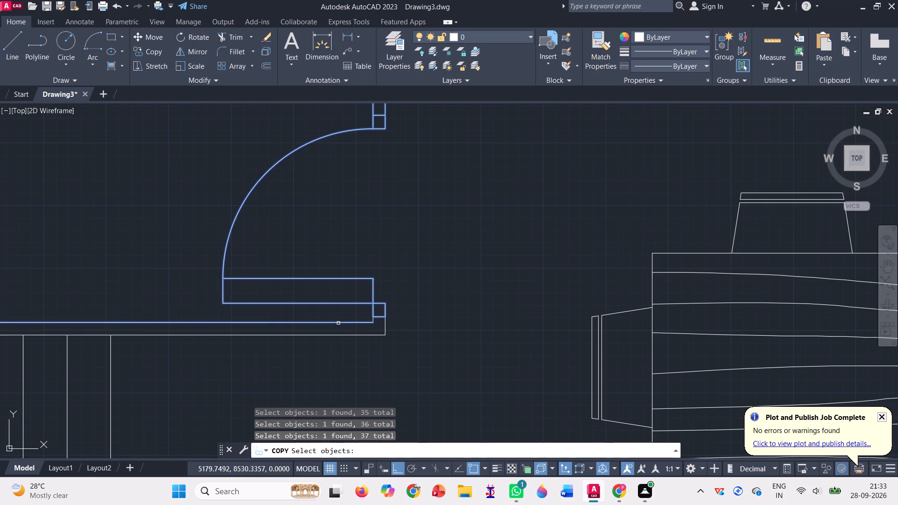
pyautogui.scroll(4, 360, 316)
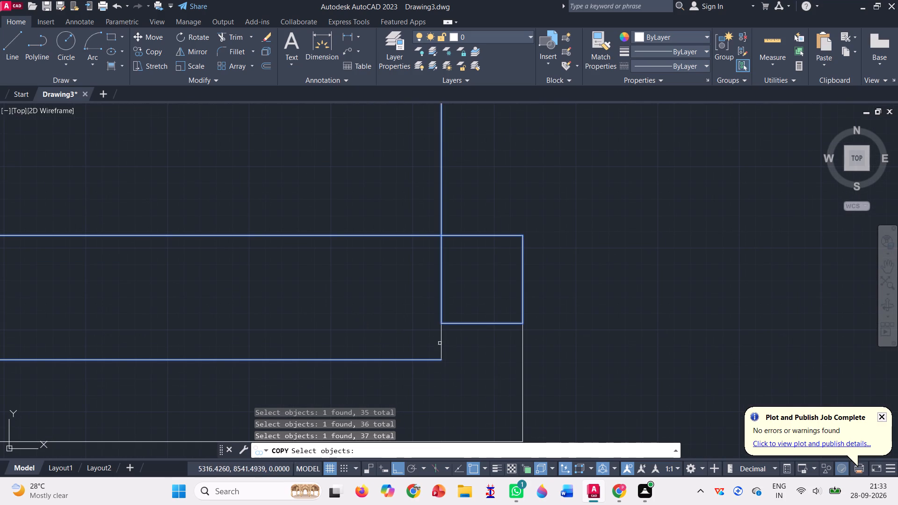
pyautogui.click(441, 343)
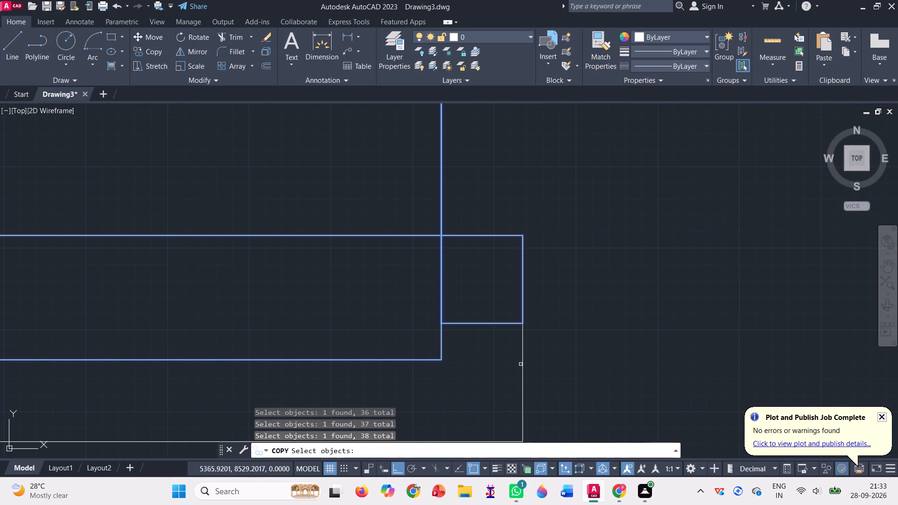
pyautogui.click(522, 364)
pyautogui.scroll(-3, 458, 347)
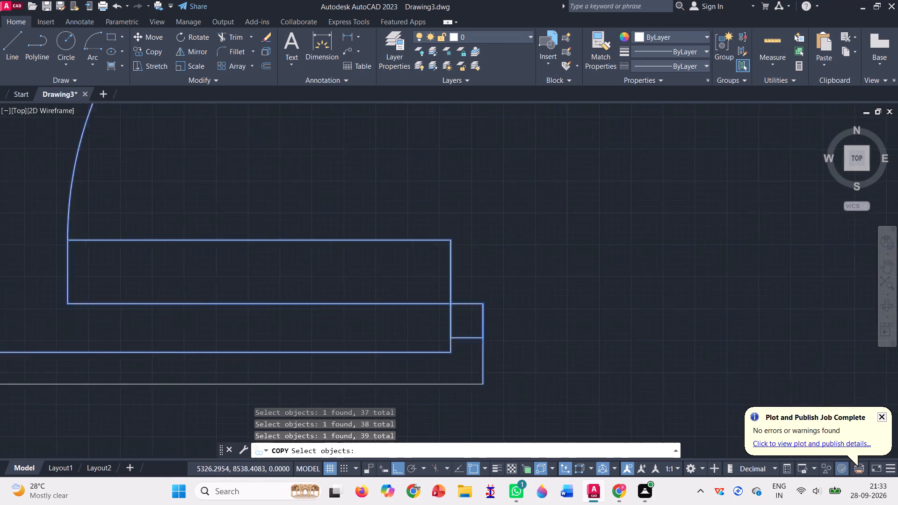
pyautogui.click(398, 371)
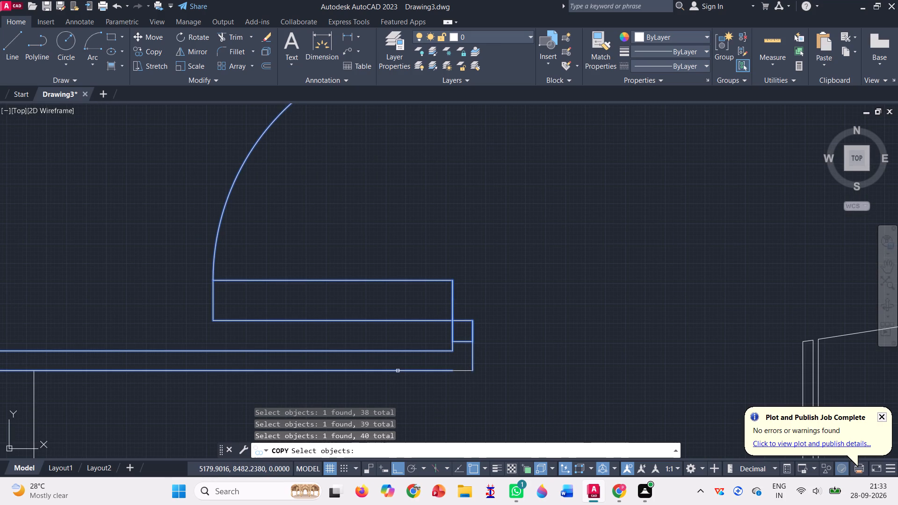
pyautogui.click(459, 371)
pyautogui.scroll(-4, 487, 310)
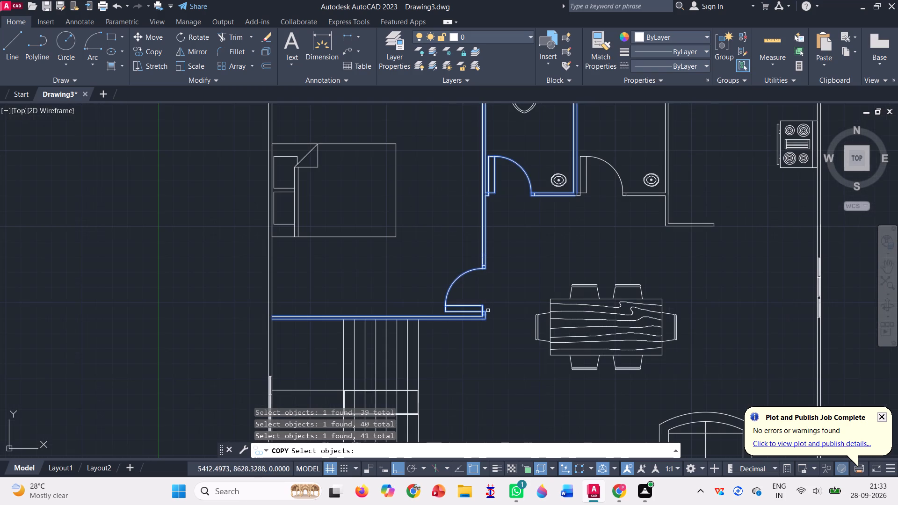
# Add to the copy selection the bedroom's inner and outer side-wall lines along the bed side and the short outer corner segments.
pyautogui.scroll(2, 368, 280)
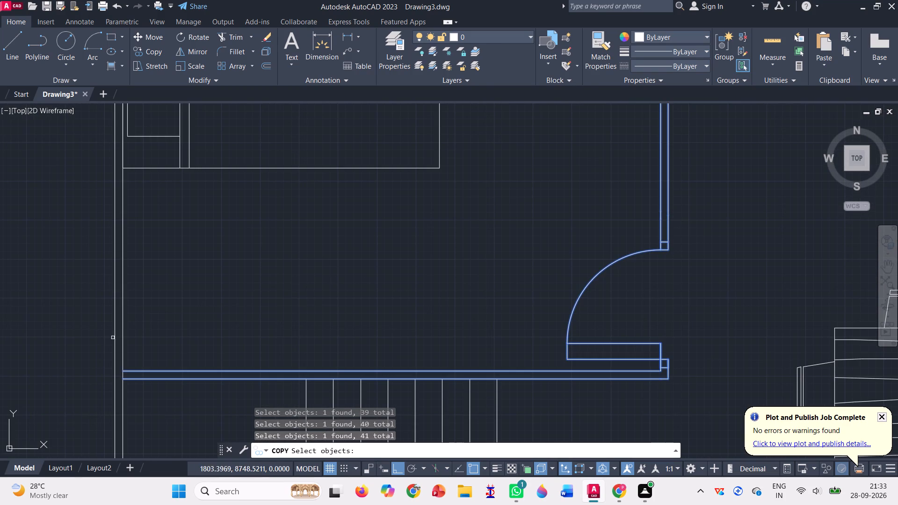
pyautogui.click(123, 338)
pyautogui.click(114, 343)
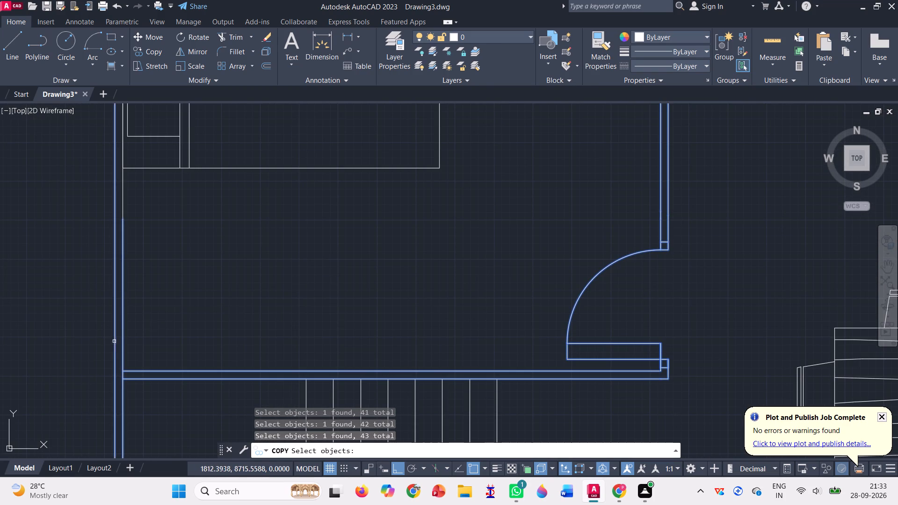
pyautogui.scroll(-2, 162, 324)
pyautogui.scroll(-2, 146, 198)
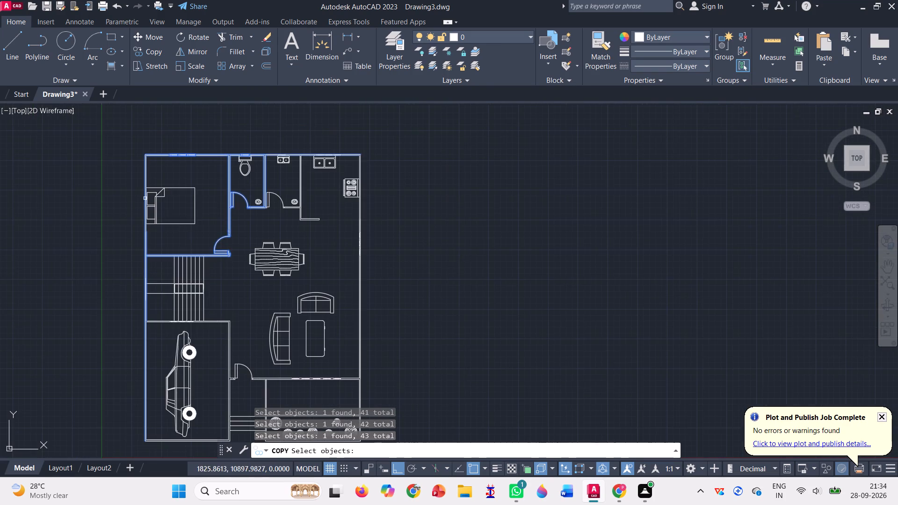
pyautogui.scroll(3, 148, 158)
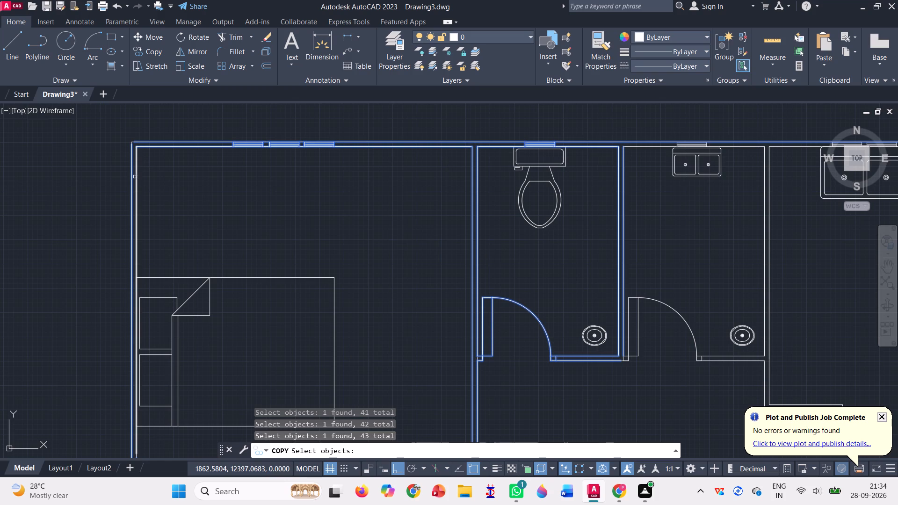
pyautogui.click(135, 177)
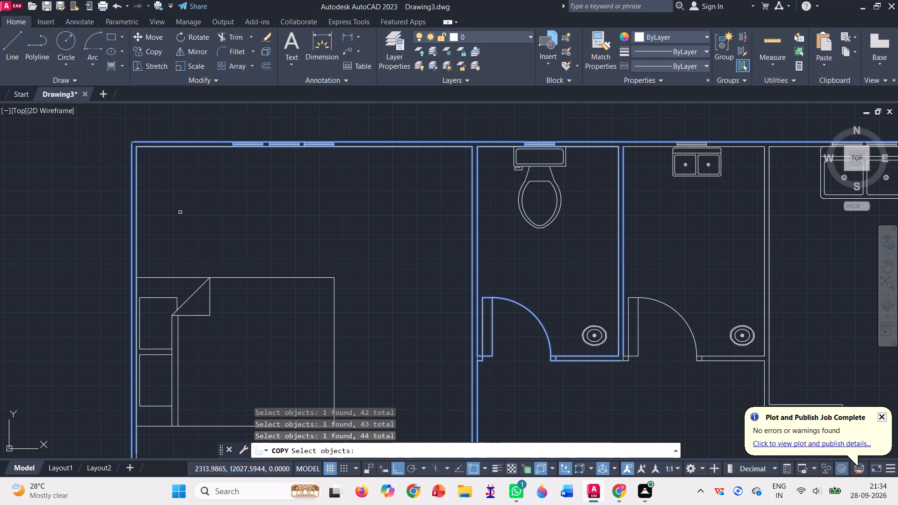
pyautogui.scroll(-1, 180, 212)
pyautogui.scroll(-2, 277, 252)
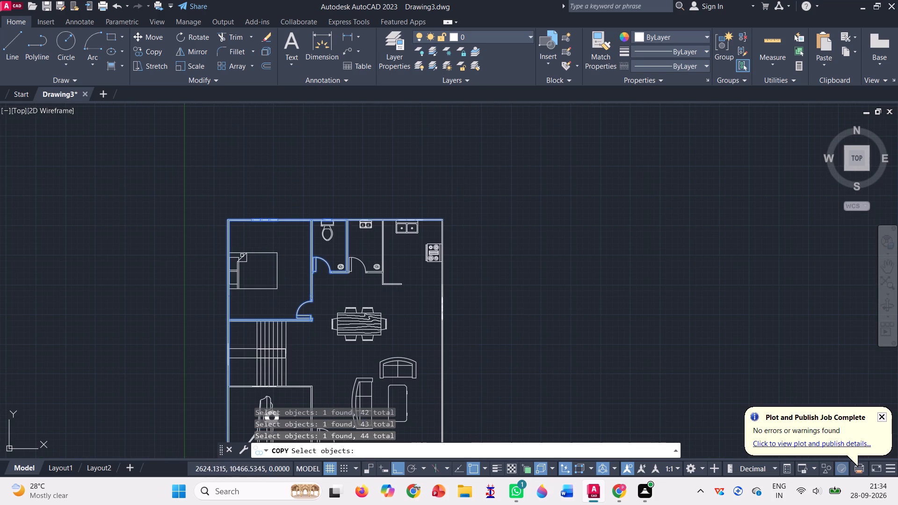
pyautogui.scroll(5, 238, 214)
pyautogui.scroll(3, 123, 264)
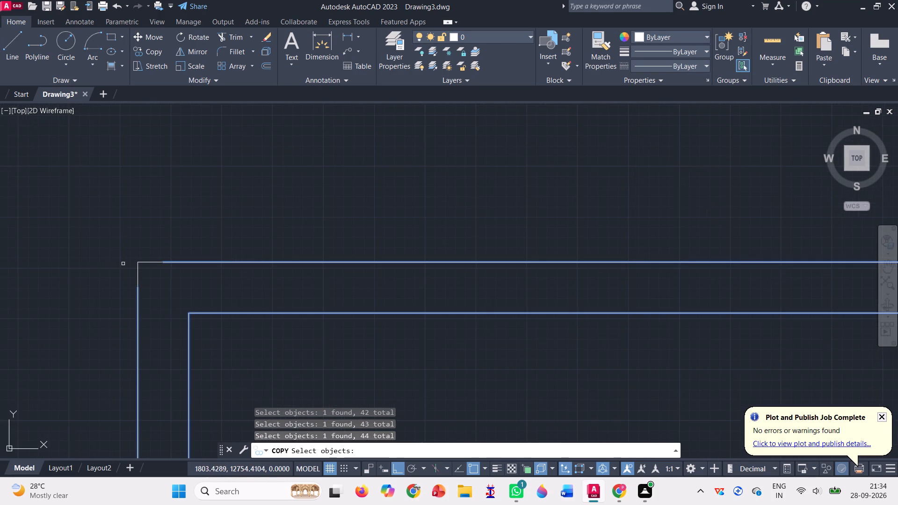
pyautogui.scroll(3, 116, 329)
pyautogui.scroll(-1, 181, 277)
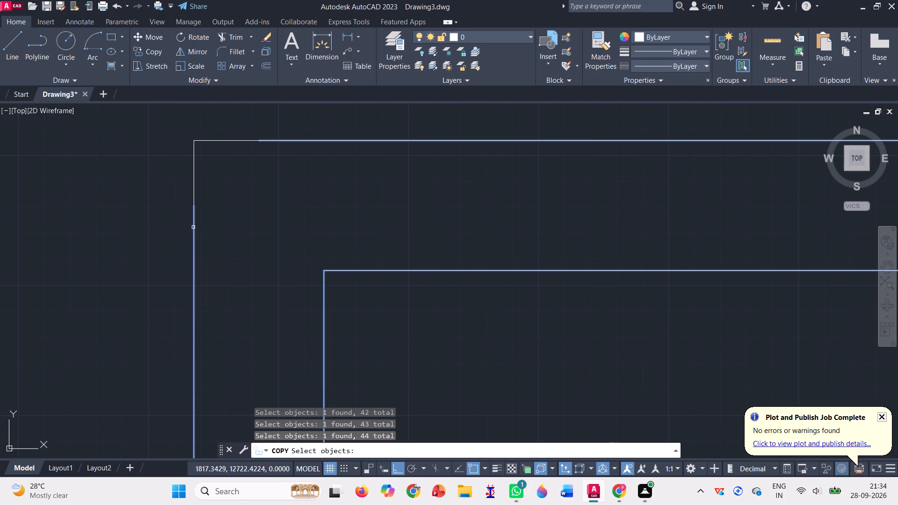
pyautogui.click(195, 183)
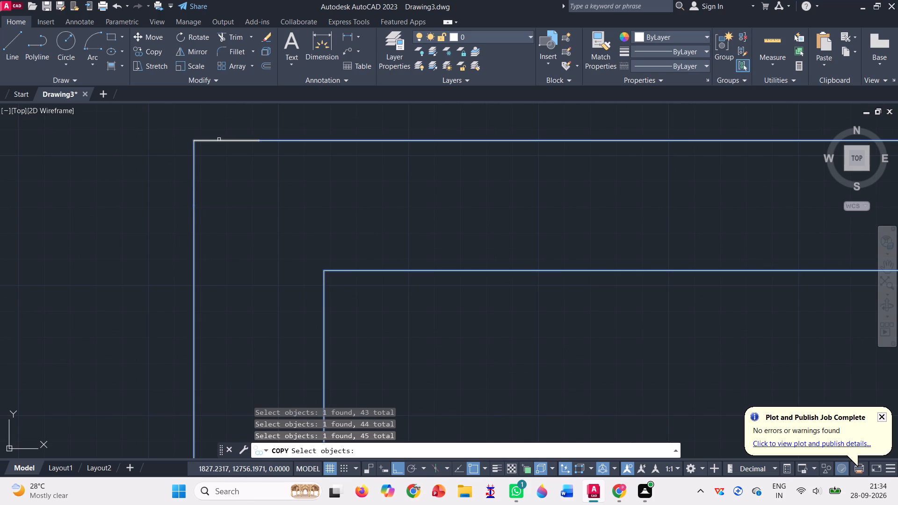
pyautogui.click(219, 139)
pyautogui.scroll(-6, 141, 204)
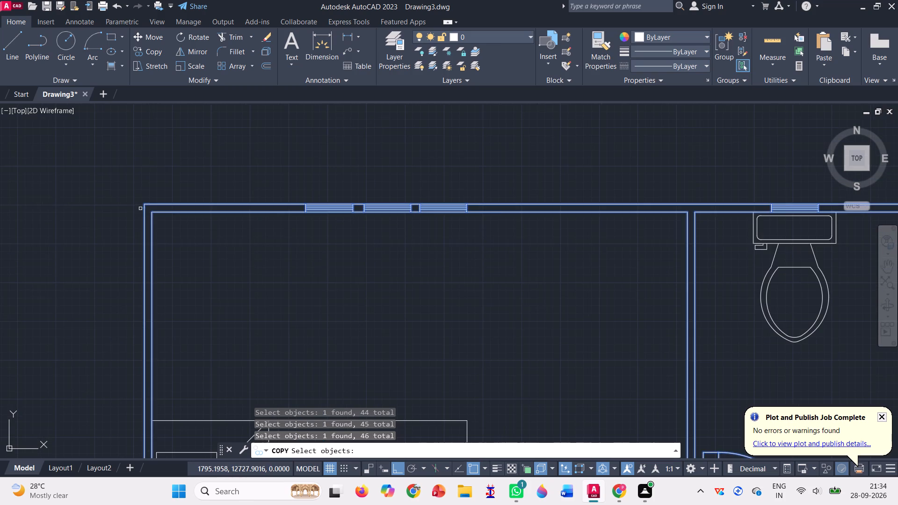
# Add to the copy selection the bathroom window, the bathroom's inner rear line and both partition lines between bathroom and kitchen.
pyautogui.scroll(-2, 140, 210)
pyautogui.scroll(2, 514, 208)
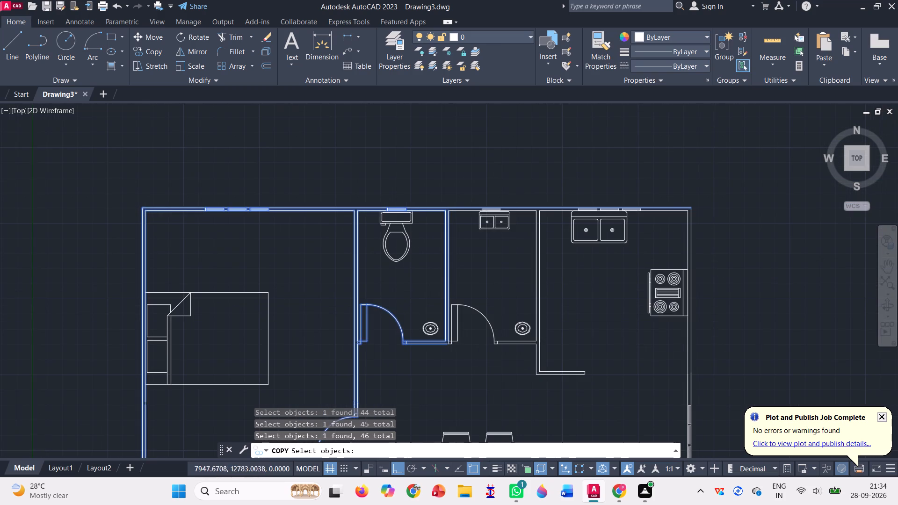
pyautogui.scroll(3, 514, 209)
pyautogui.click(350, 204)
pyautogui.click(368, 211)
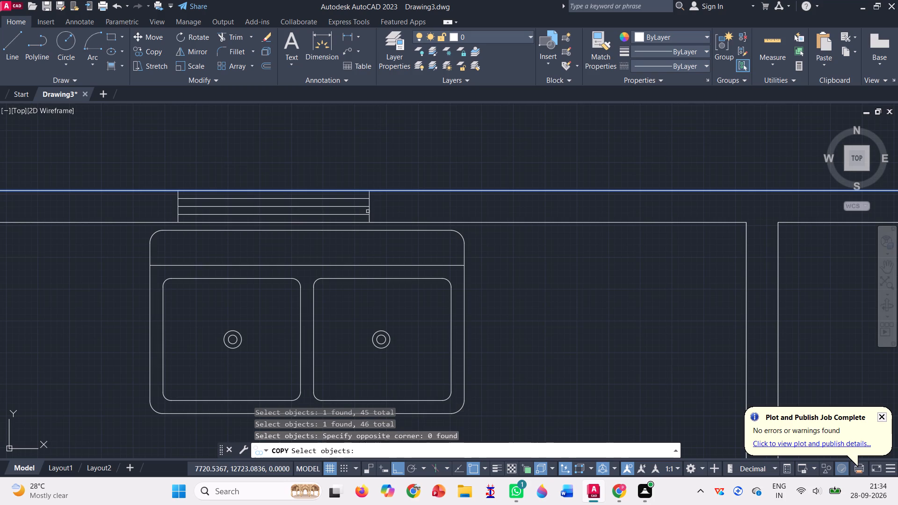
pyautogui.click(369, 209)
pyautogui.click(385, 222)
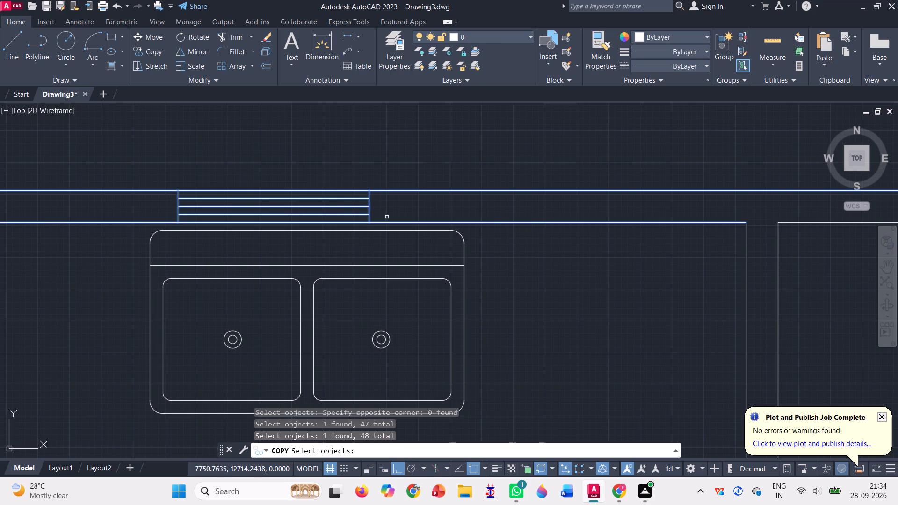
pyautogui.scroll(-2, 325, 202)
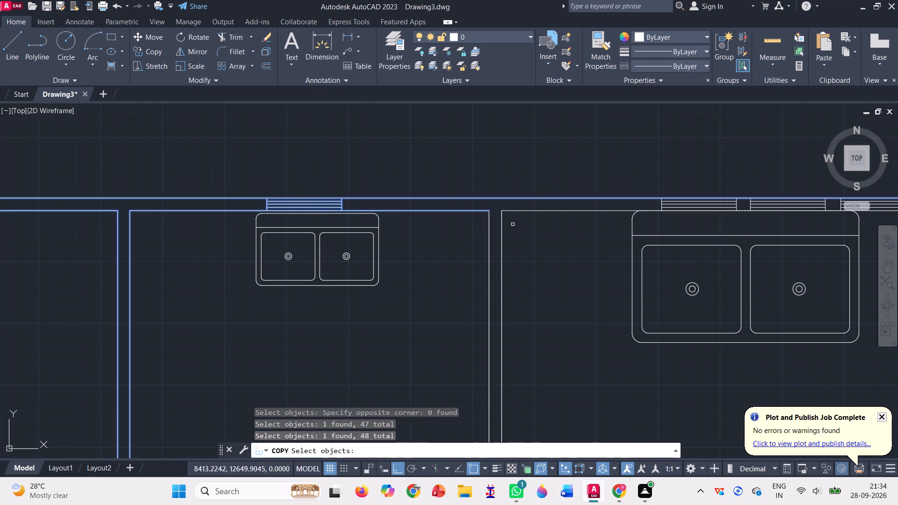
pyautogui.click(489, 239)
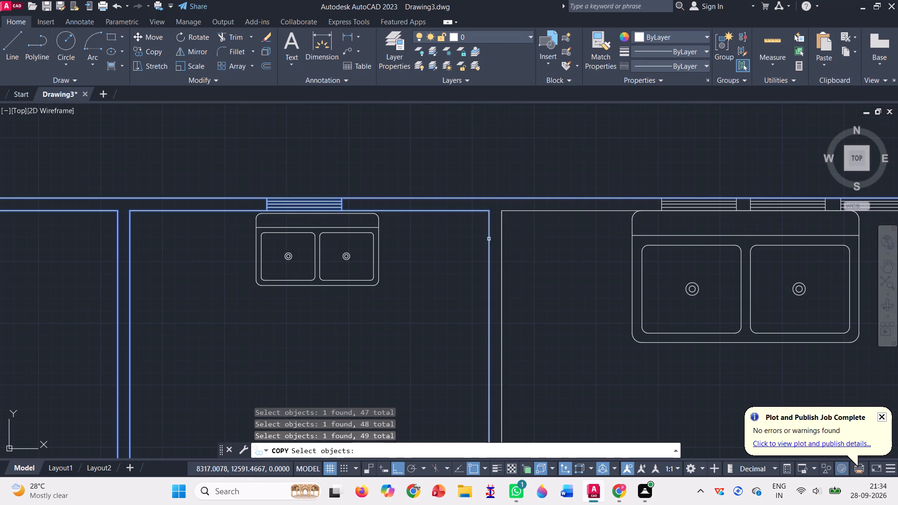
pyautogui.click(501, 240)
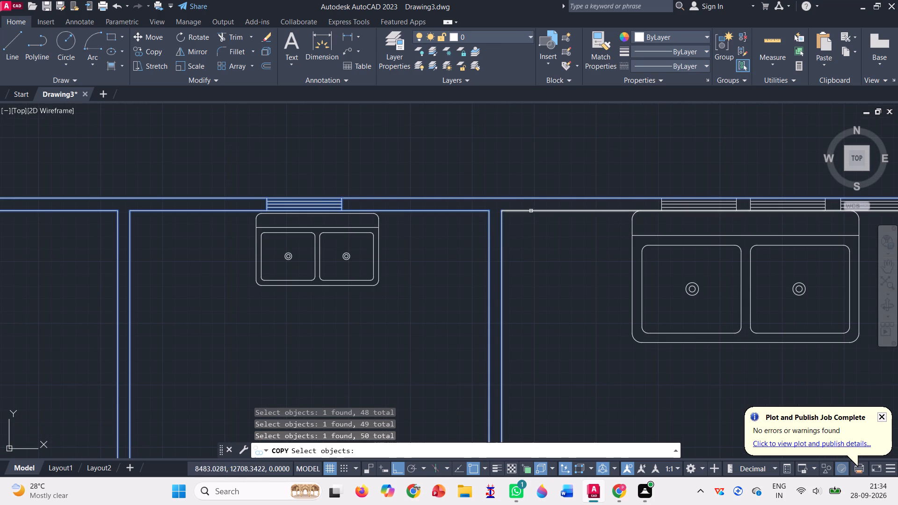
# Add the kitchen's inner rear wall line and its three rear windows to the copy selection.
pyautogui.click(531, 211)
pyautogui.scroll(-1, 447, 230)
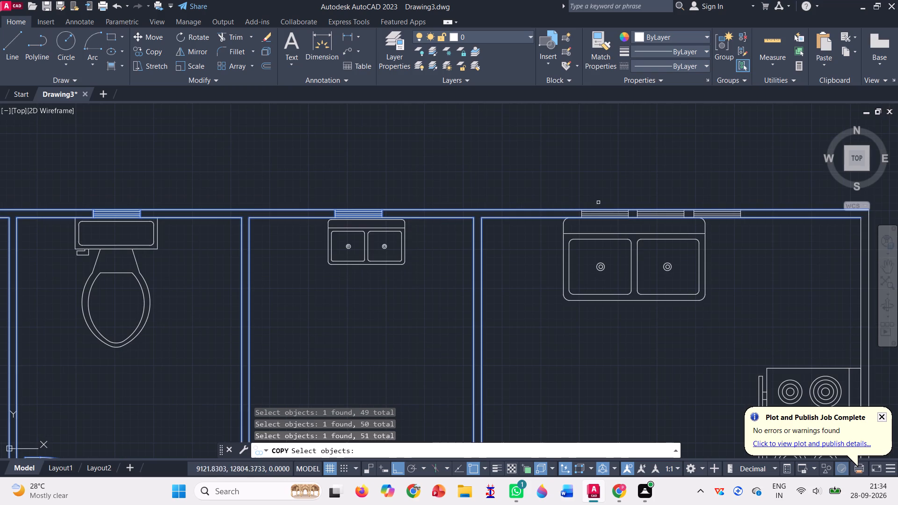
pyautogui.click(608, 213)
pyautogui.click(645, 215)
pyautogui.click(706, 212)
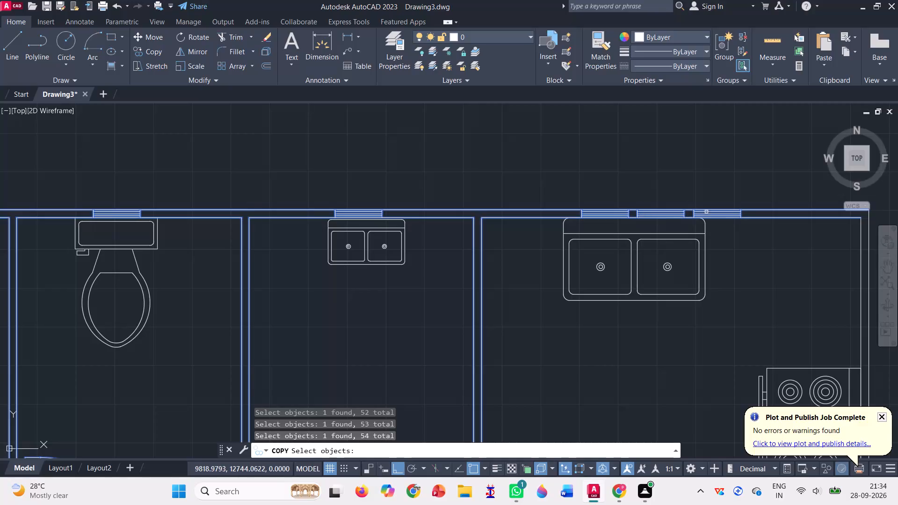
pyautogui.scroll(-2, 529, 210)
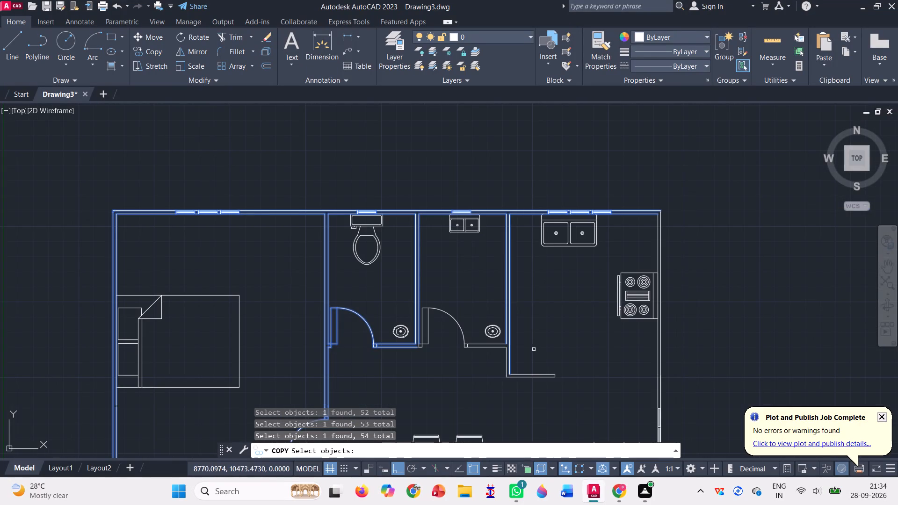
# Add to the copy selection the bathroom's front wall lines beside its door and the short L-shaped wall lines at the kitchen entrance.
pyautogui.click(486, 344)
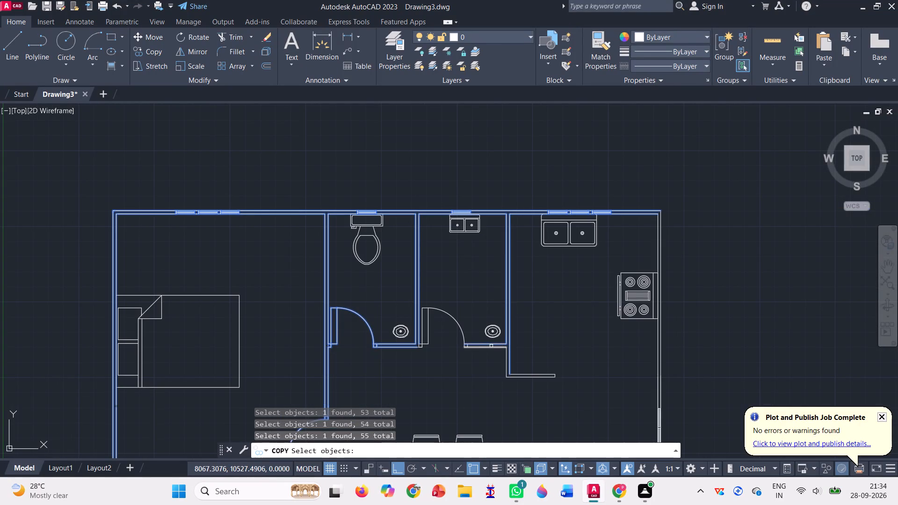
pyautogui.click(493, 350)
pyautogui.click(493, 342)
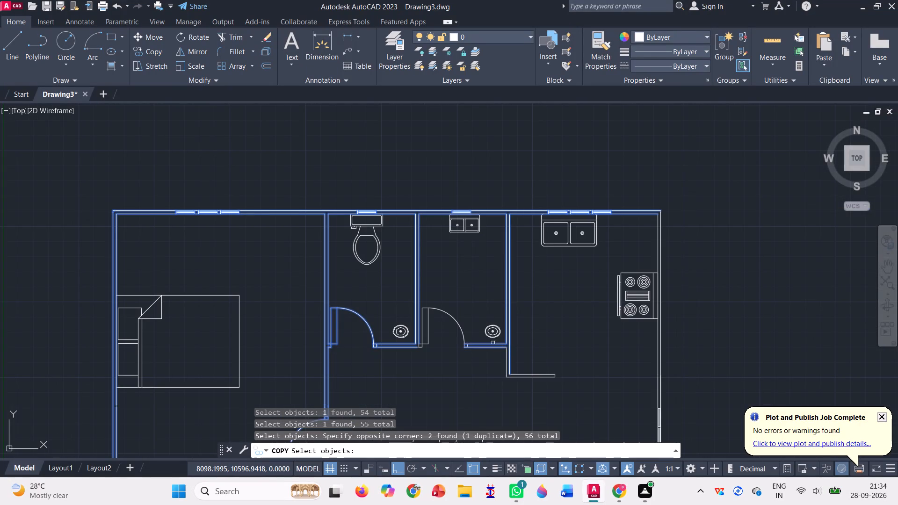
pyautogui.click(518, 375)
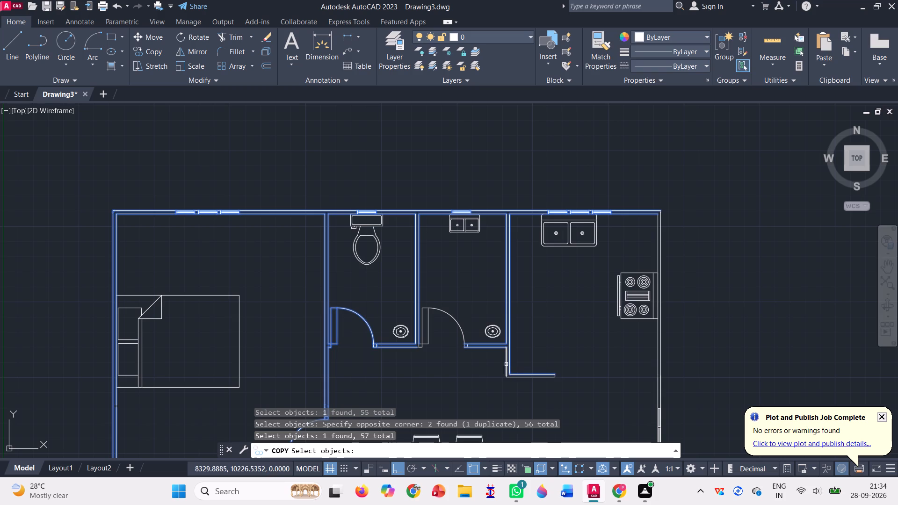
pyautogui.click(506, 364)
pyautogui.click(516, 377)
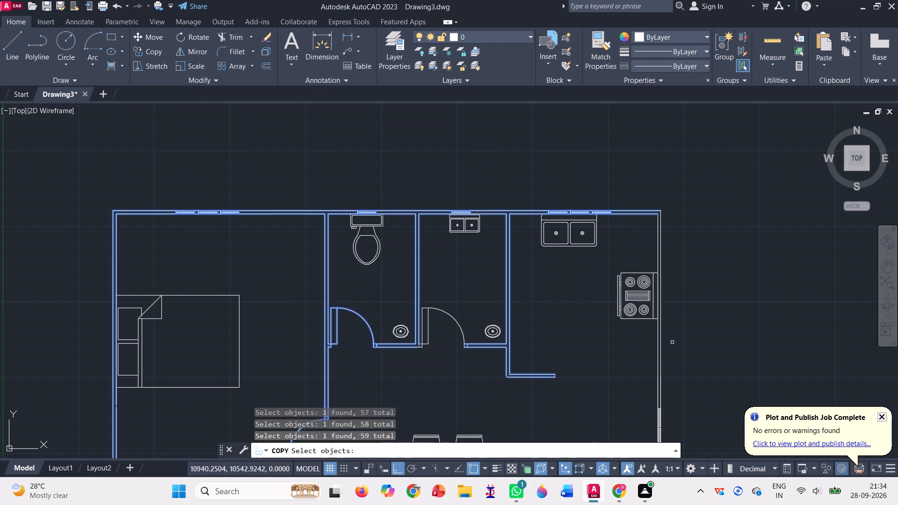
# Add to the copy selection the kitchen side's outer and inner exterior-wall lines, the dining window nearest the kitchen and its adjoining inner wall segment.
pyautogui.scroll(1, 663, 327)
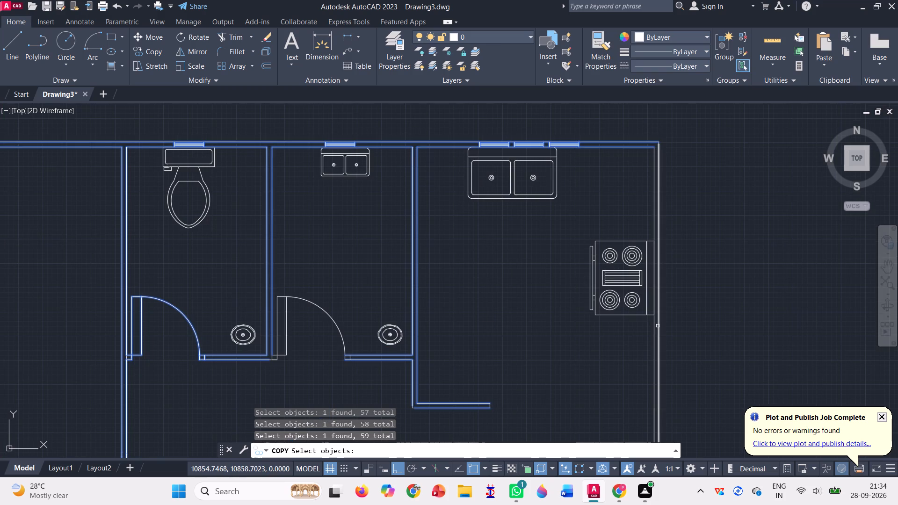
pyautogui.click(658, 326)
pyautogui.click(653, 327)
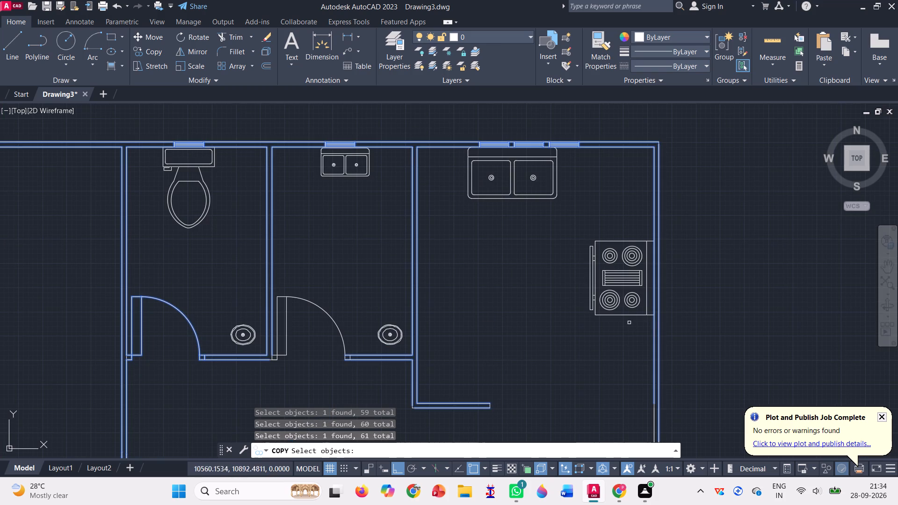
pyautogui.scroll(-4, 548, 287)
pyautogui.scroll(1, 560, 399)
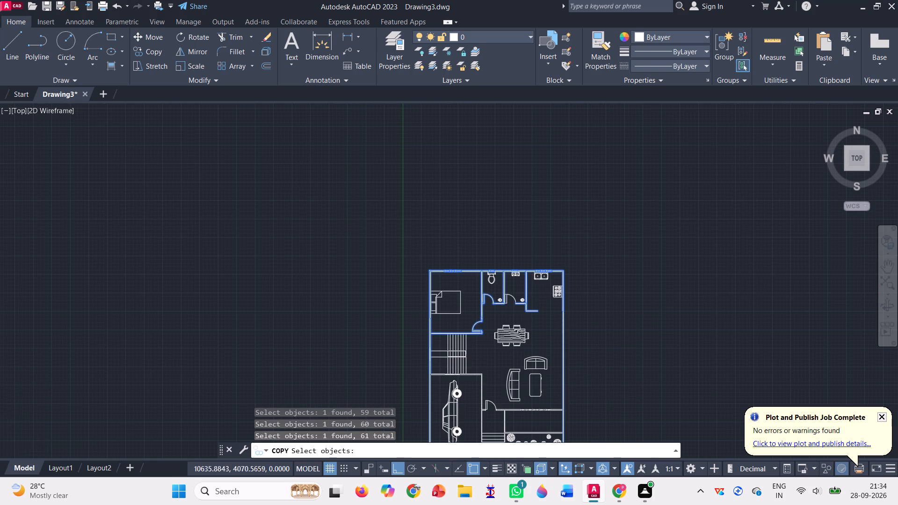
pyautogui.scroll(2, 560, 399)
pyautogui.scroll(-1, 579, 214)
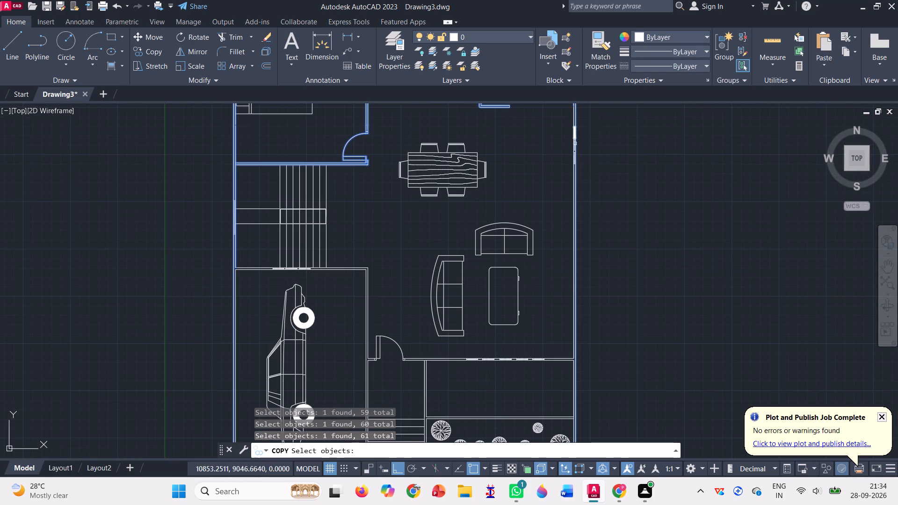
pyautogui.scroll(-1, 593, 179)
pyautogui.scroll(4, 583, 143)
pyautogui.click(574, 182)
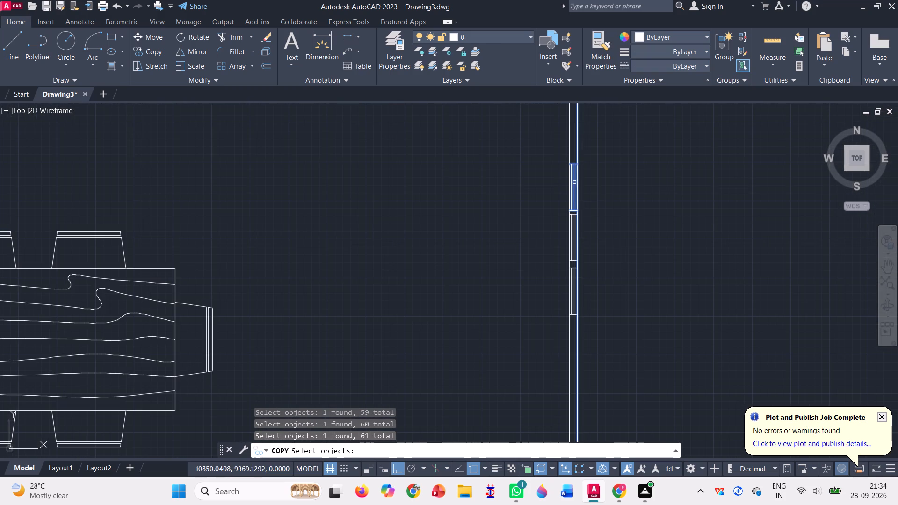
pyautogui.click(570, 141)
# Add to the copy selection the inner exterior-wall lines running along the living room, the porch area and the planting bed.
pyautogui.scroll(-3, 575, 192)
pyautogui.scroll(3, 565, 150)
pyautogui.scroll(2, 588, 214)
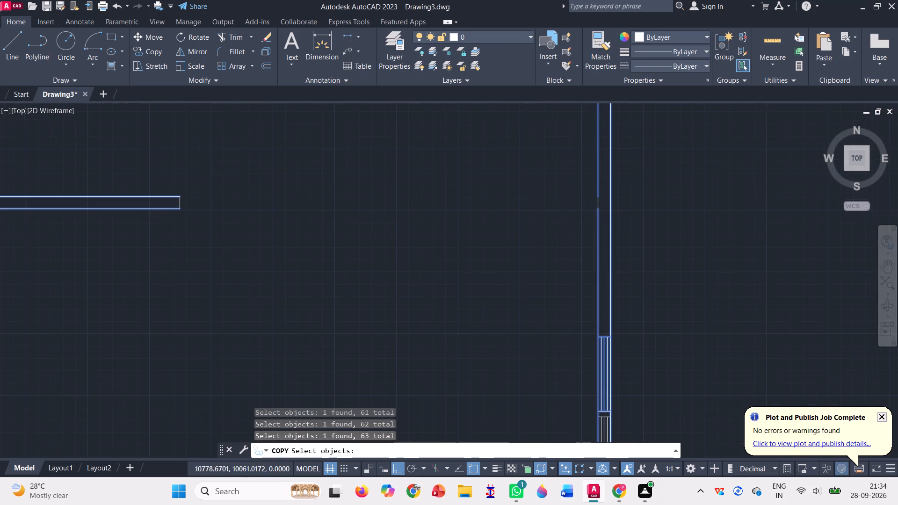
pyautogui.scroll(1, 588, 195)
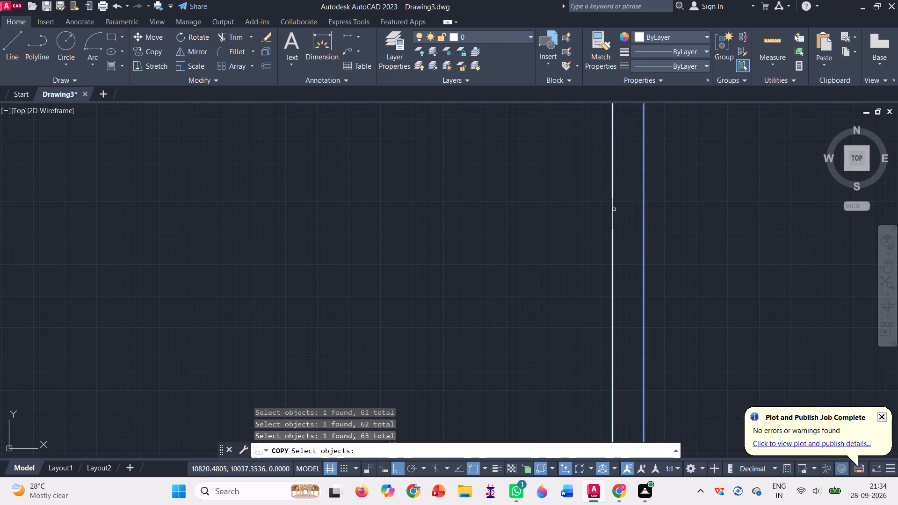
pyautogui.scroll(-6, 551, 197)
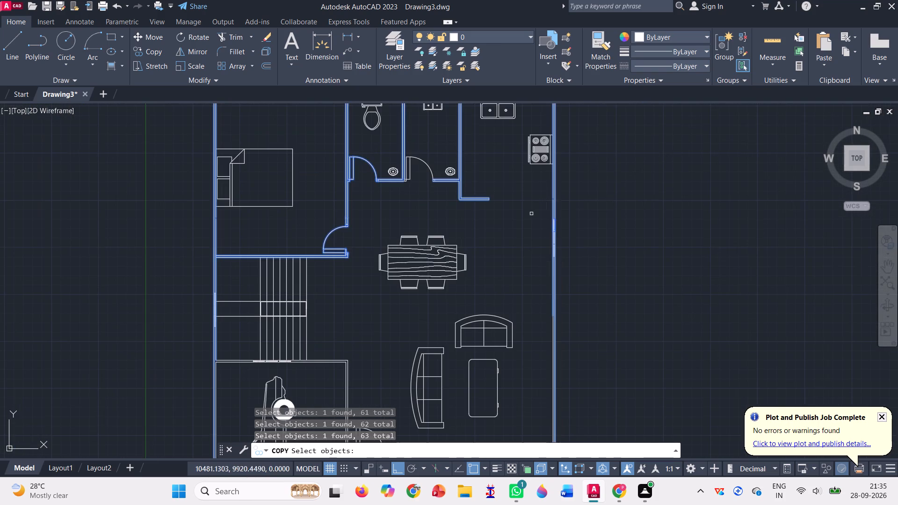
pyautogui.scroll(-2, 529, 234)
pyautogui.scroll(4, 538, 288)
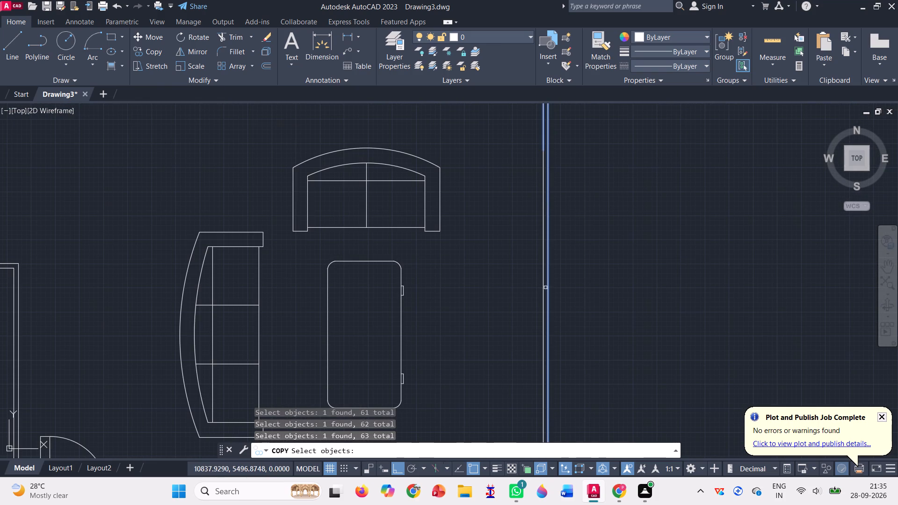
pyautogui.click(543, 286)
pyautogui.scroll(-1, 520, 262)
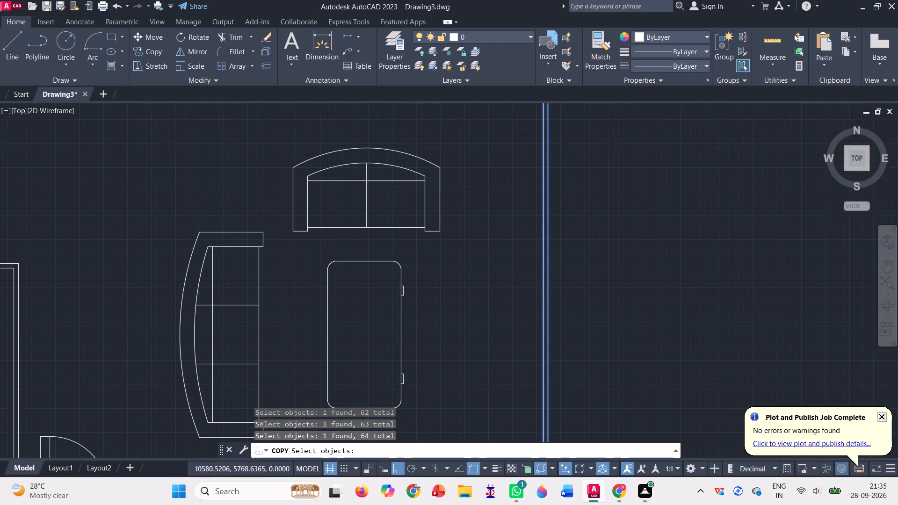
pyautogui.scroll(-2, 518, 326)
pyautogui.scroll(2, 528, 396)
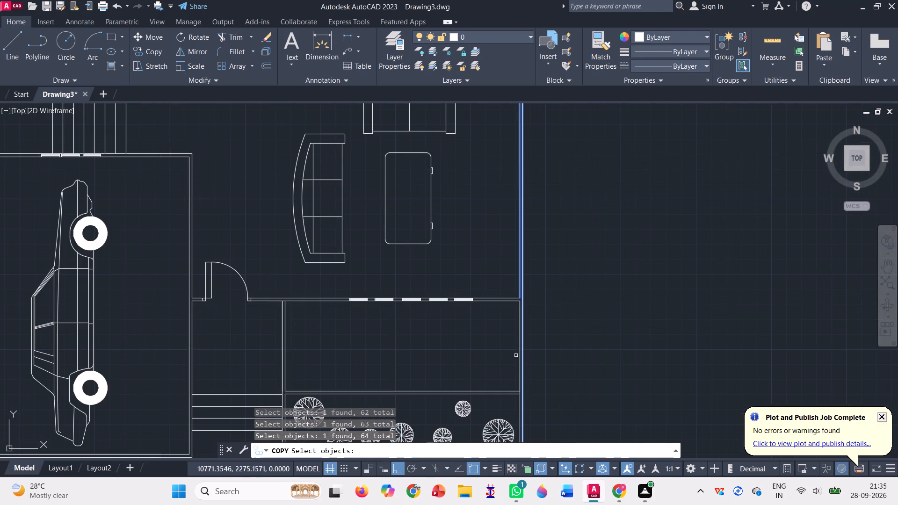
pyautogui.scroll(2, 514, 350)
pyautogui.click(527, 334)
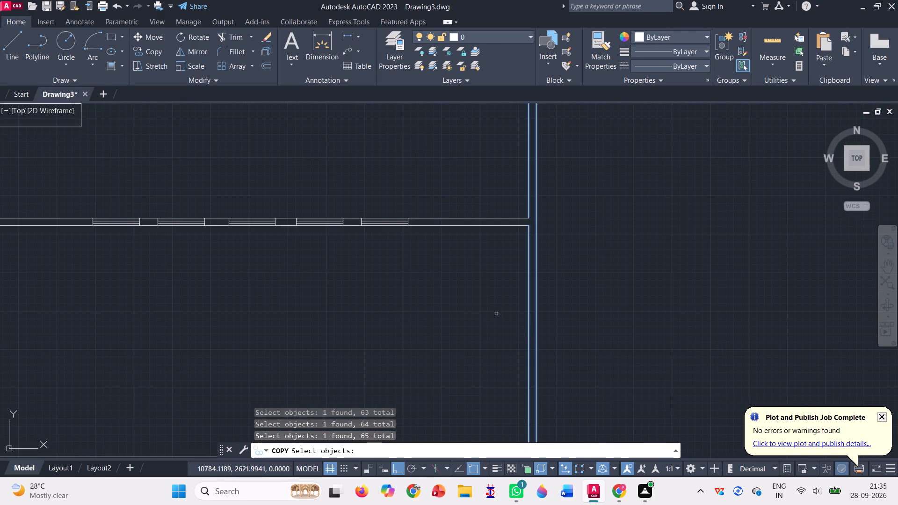
pyautogui.scroll(-3, 482, 303)
pyautogui.scroll(2, 502, 364)
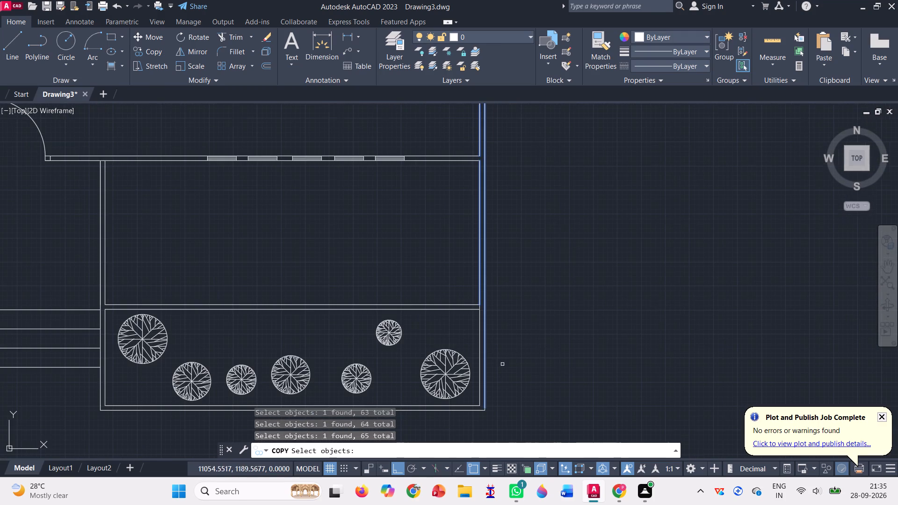
pyautogui.click(480, 350)
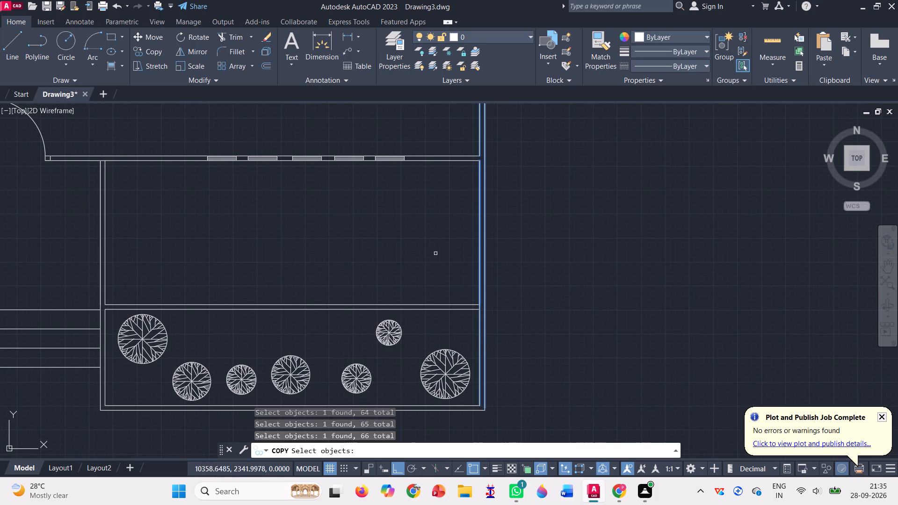
# Add to the copy selection the inner and outer front wall lines of the planting bed and garage, plus the garage's inner side-wall line.
pyautogui.scroll(-1, 435, 255)
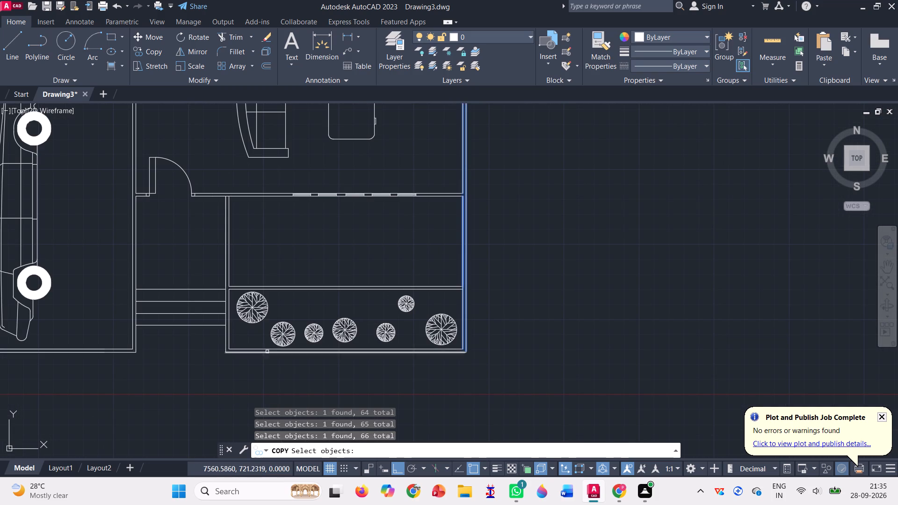
pyautogui.click(268, 350)
pyautogui.click(267, 356)
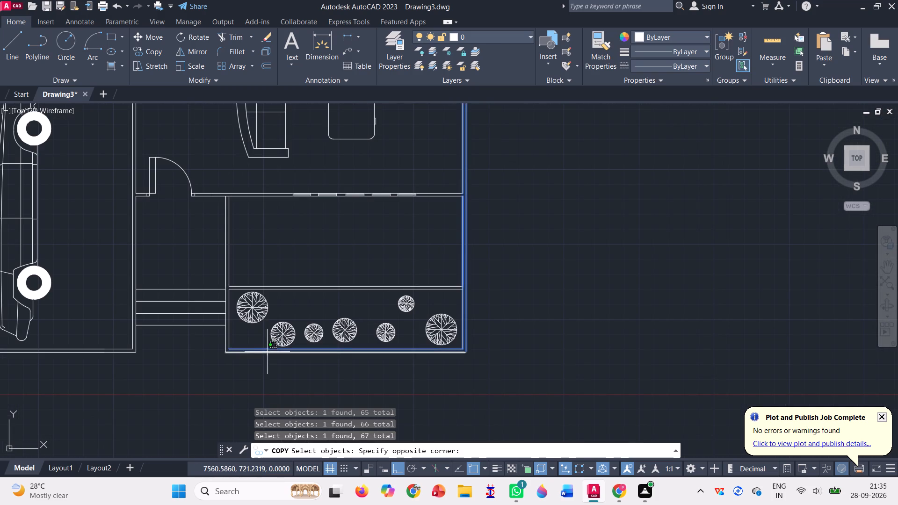
pyautogui.click(267, 352)
pyautogui.click(130, 346)
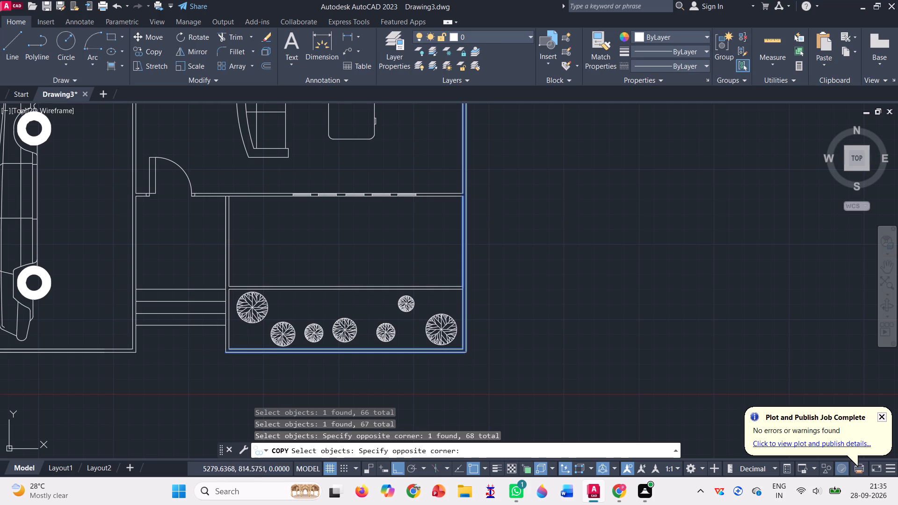
pyautogui.click(126, 363)
pyautogui.scroll(-2, 181, 339)
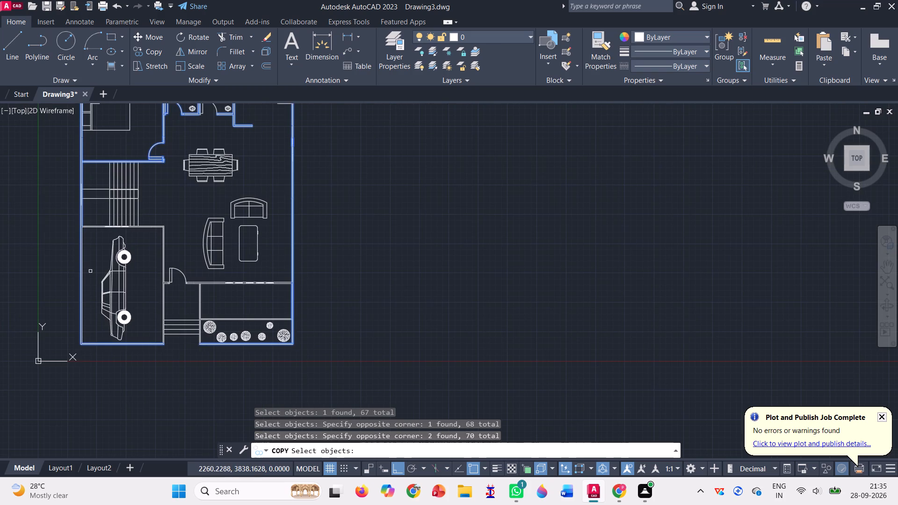
pyautogui.scroll(5, 89, 271)
pyautogui.scroll(-1, 47, 283)
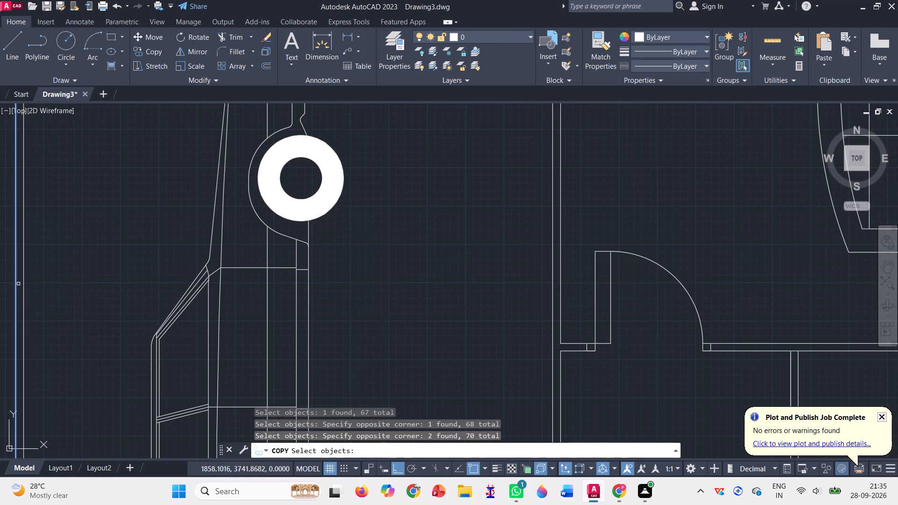
pyautogui.click(24, 282)
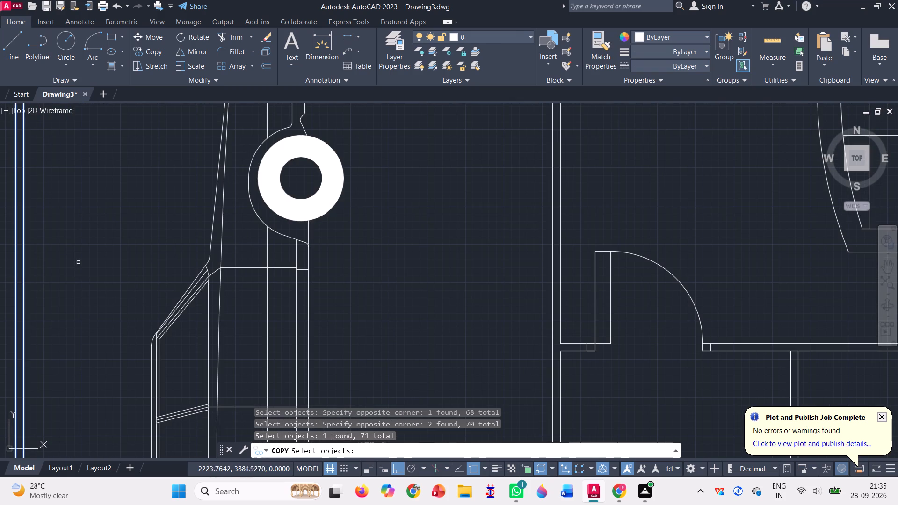
# Add to the copy selection all the staircase tread lines, the handrail's end lines and the window piece below the treads in the garage wall.
pyautogui.scroll(-3, 79, 262)
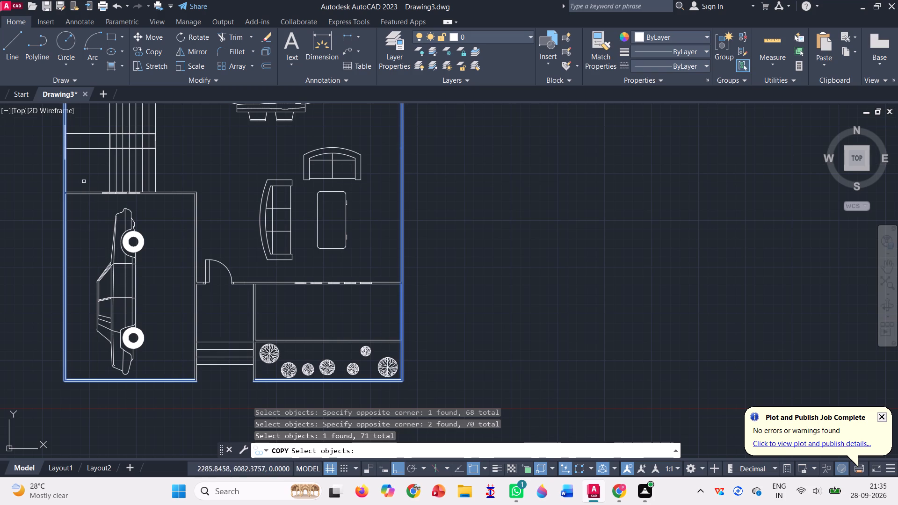
pyautogui.scroll(-1, 81, 222)
pyautogui.scroll(4, 97, 149)
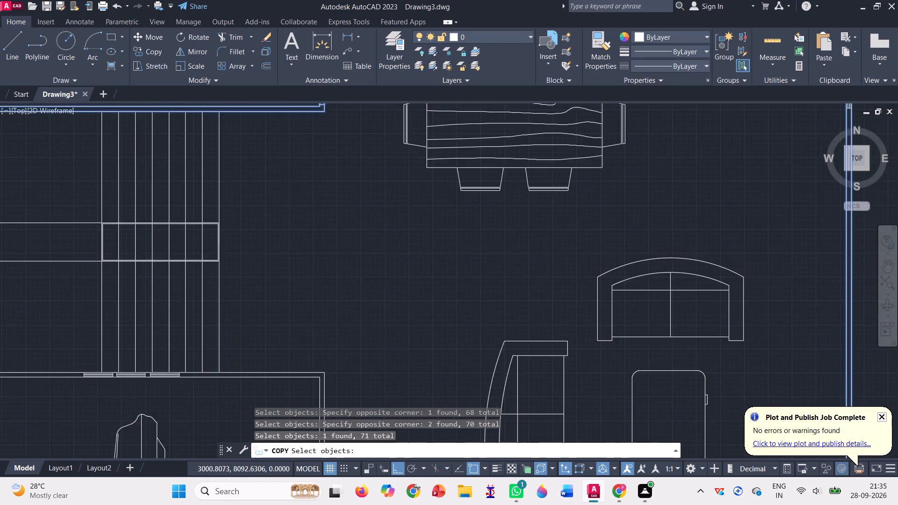
pyautogui.scroll(-2, 94, 161)
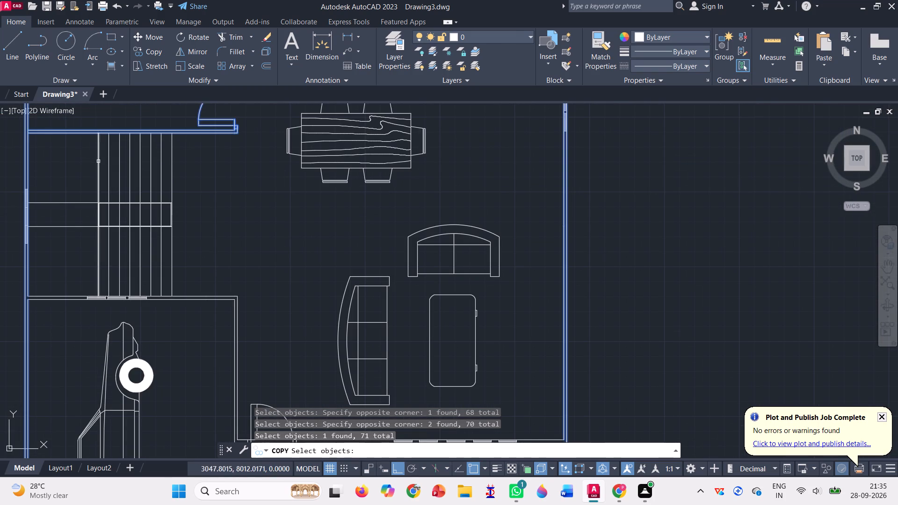
pyautogui.click(98, 163)
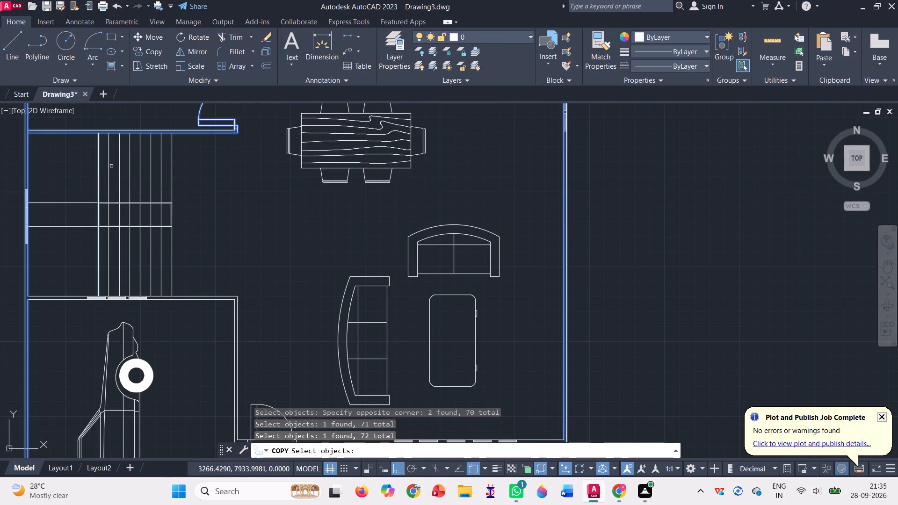
pyautogui.click(111, 166)
pyautogui.click(108, 166)
pyautogui.moveTo(76, 156); pyautogui.dragTo(188, 164)
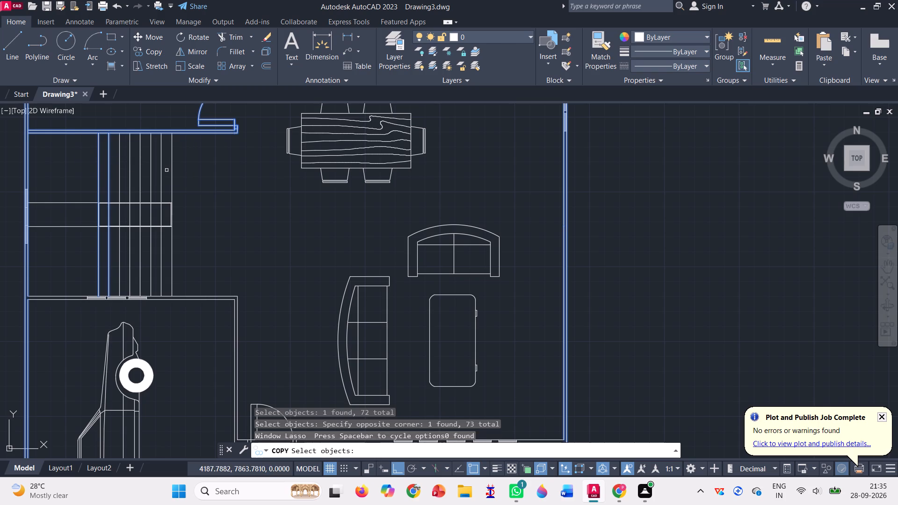
pyautogui.moveTo(74, 131); pyautogui.dragTo(149, 114)
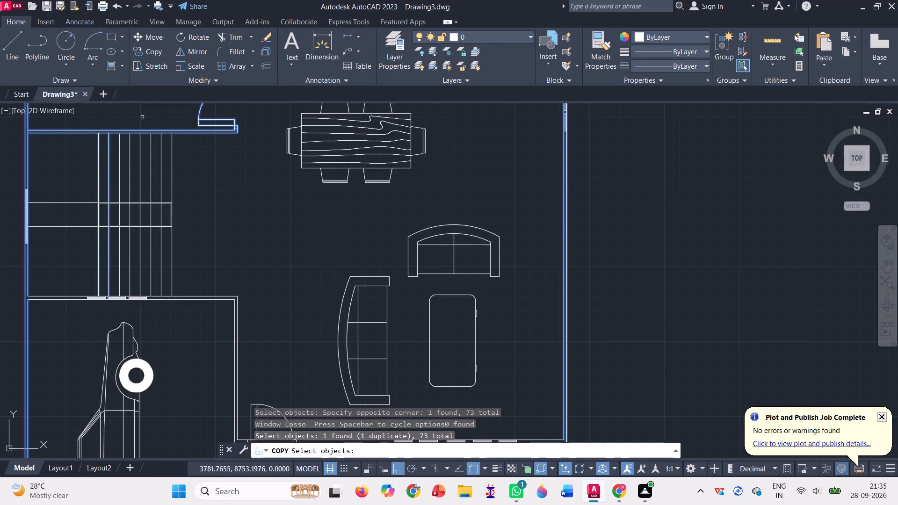
pyautogui.moveTo(149, 114); pyautogui.dragTo(164, 117)
pyautogui.moveTo(113, 123); pyautogui.dragTo(196, 198)
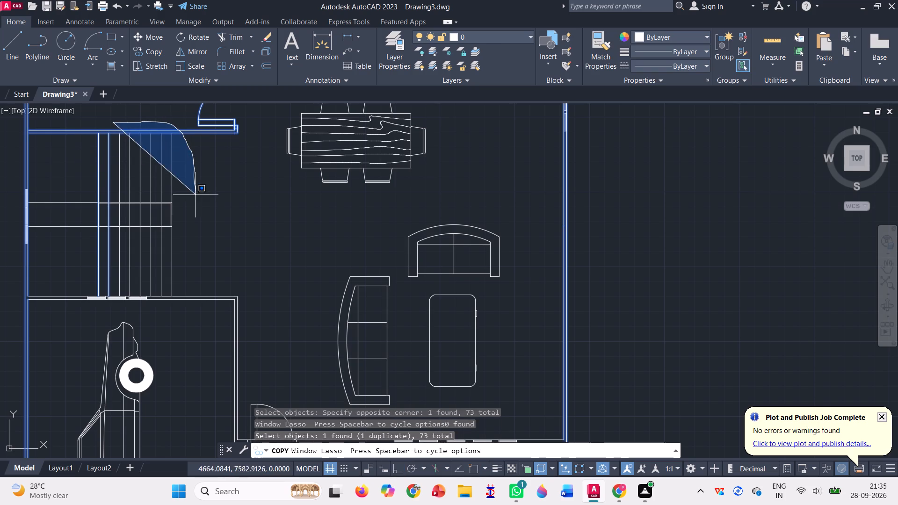
pyautogui.moveTo(196, 198); pyautogui.dragTo(121, 309)
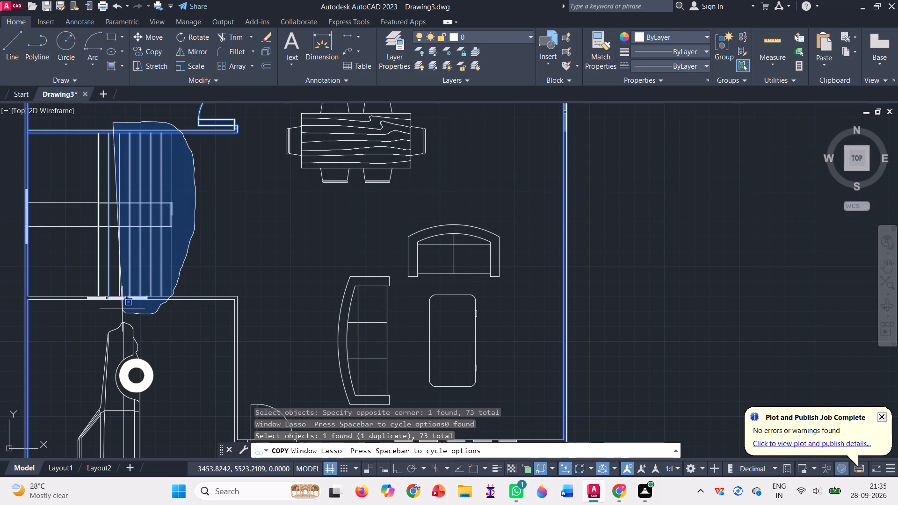
pyautogui.moveTo(121, 309); pyautogui.dragTo(100, 295)
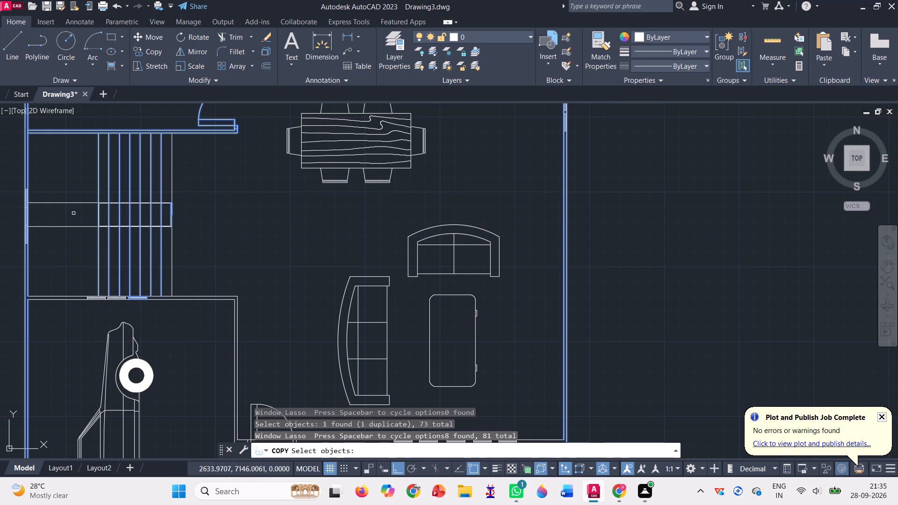
pyautogui.click(172, 172)
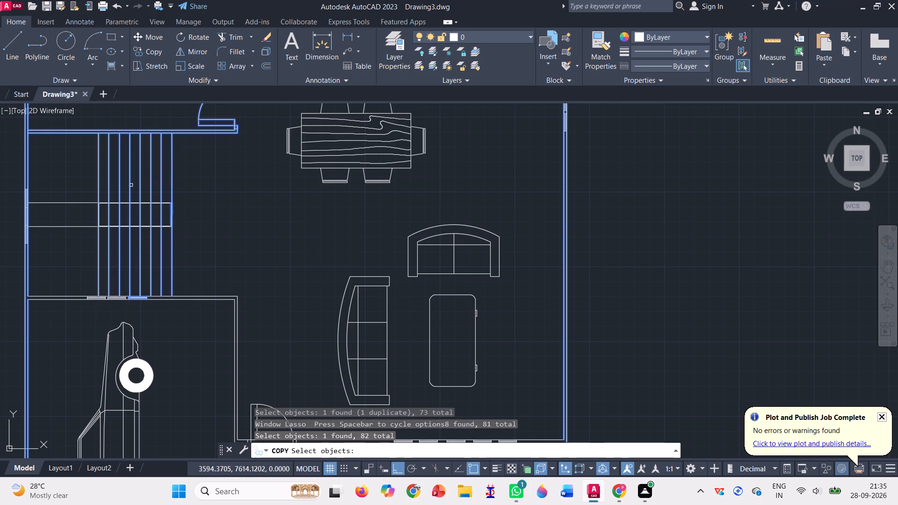
# Add to the copy selection the two landing lines beside the treads and the remaining outer and inner lines of the central handrail rectangle.
pyautogui.click(74, 203)
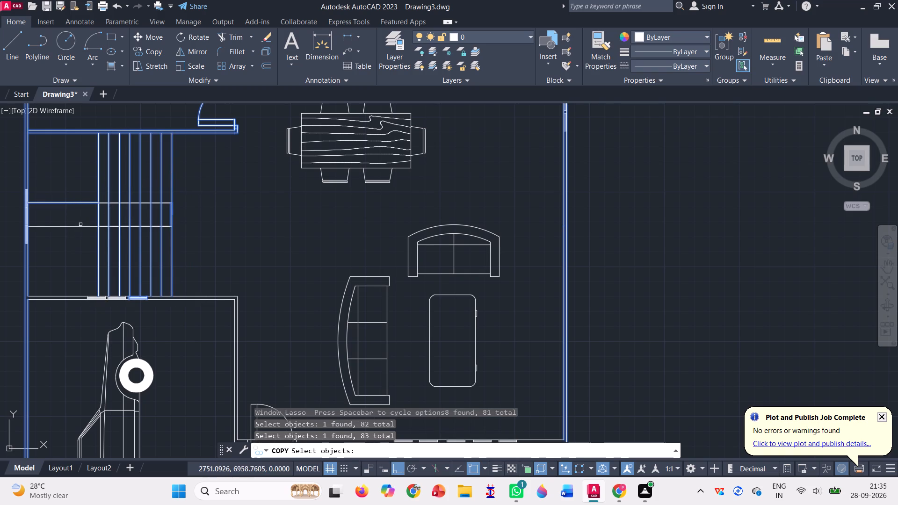
pyautogui.click(80, 226)
pyautogui.scroll(2, 157, 194)
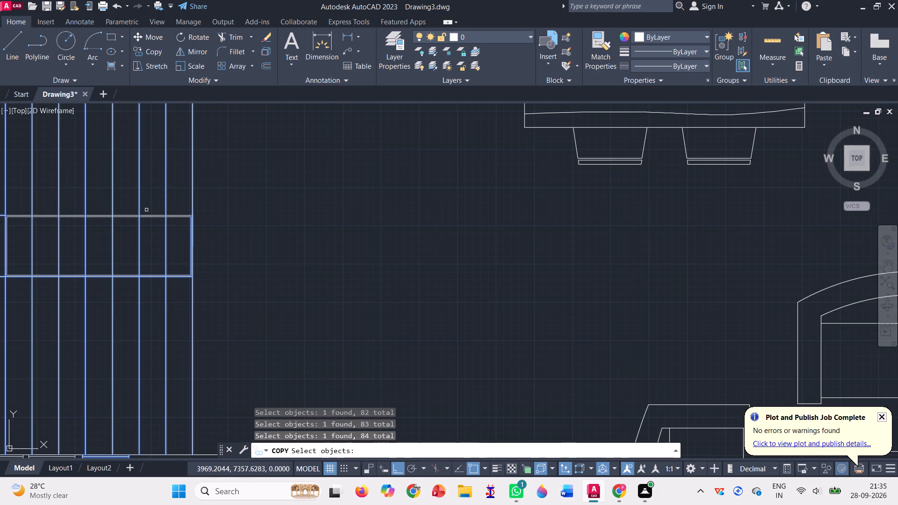
pyautogui.click(148, 214)
pyautogui.scroll(3, 151, 218)
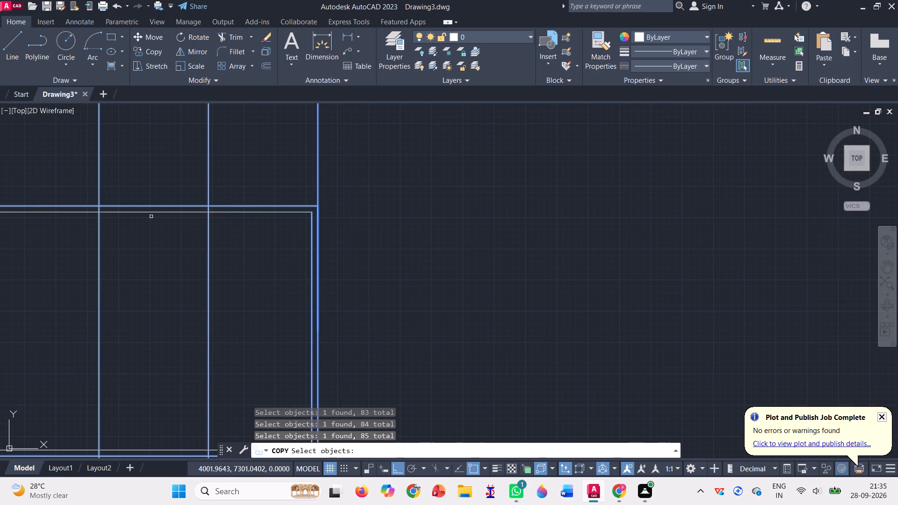
pyautogui.click(155, 212)
pyautogui.scroll(-4, 198, 192)
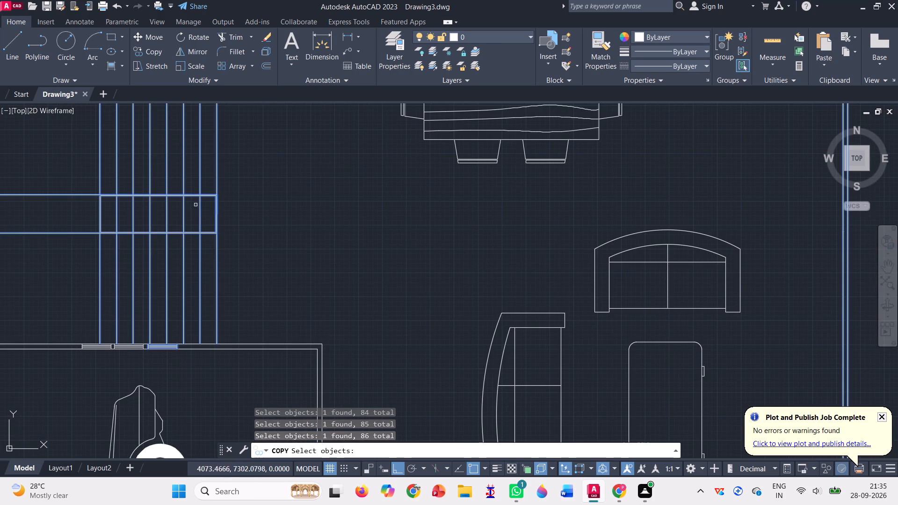
pyautogui.scroll(3, 165, 230)
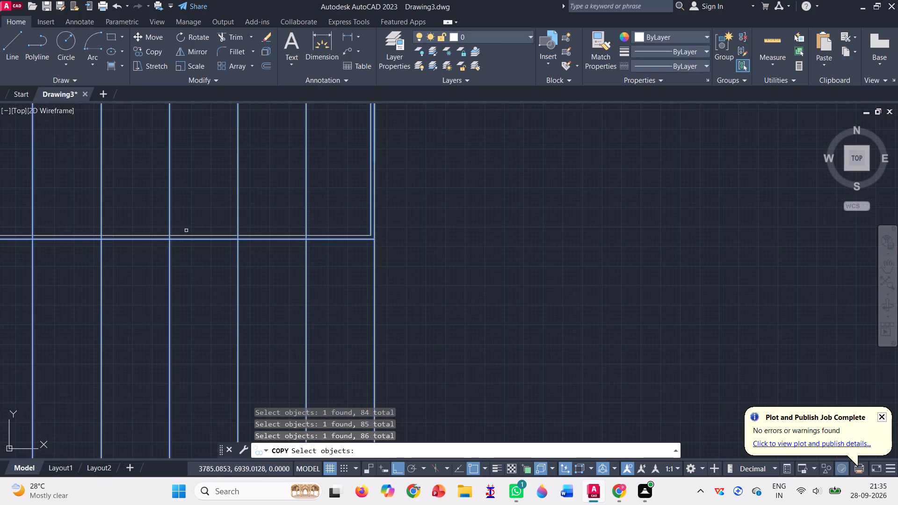
pyautogui.click(188, 234)
pyautogui.scroll(-4, 273, 212)
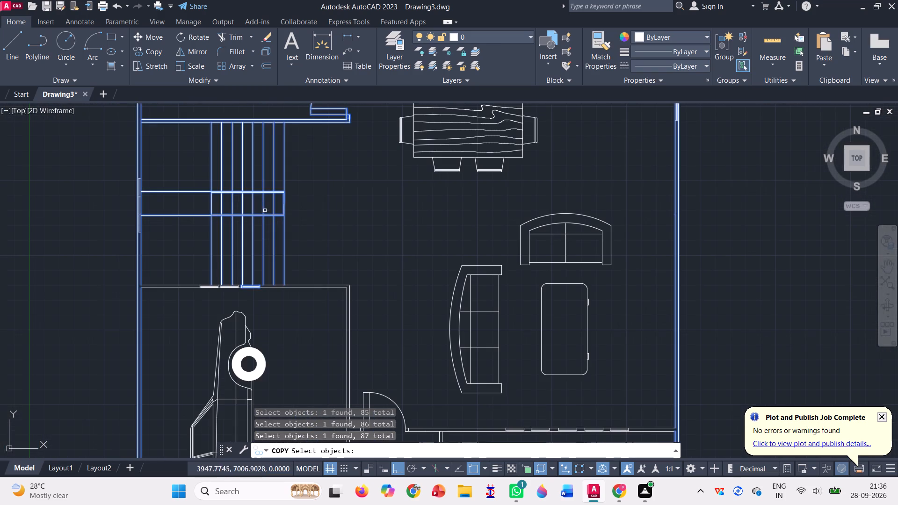
pyautogui.scroll(6, 210, 202)
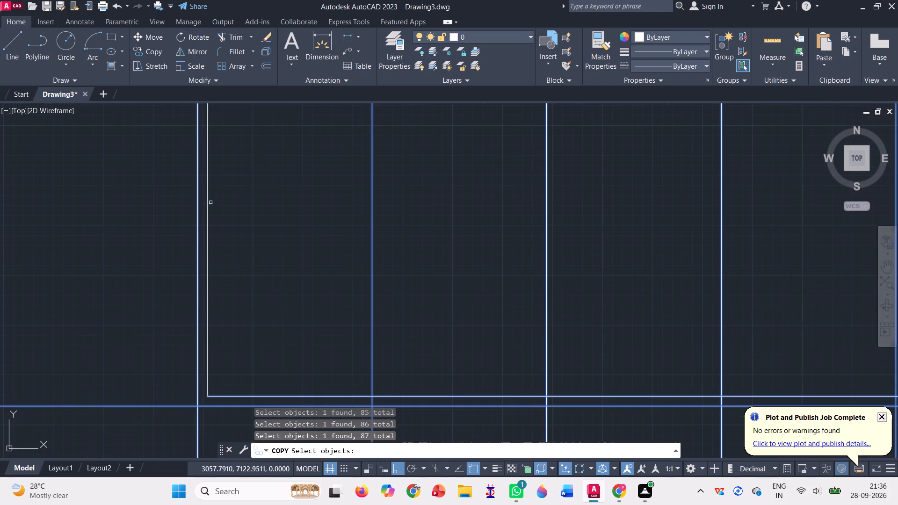
pyautogui.click(207, 204)
# Add to the copy selection both line runs of the wall between staircase and garage, including the short segment at its outer corner.
pyautogui.scroll(-7, 194, 222)
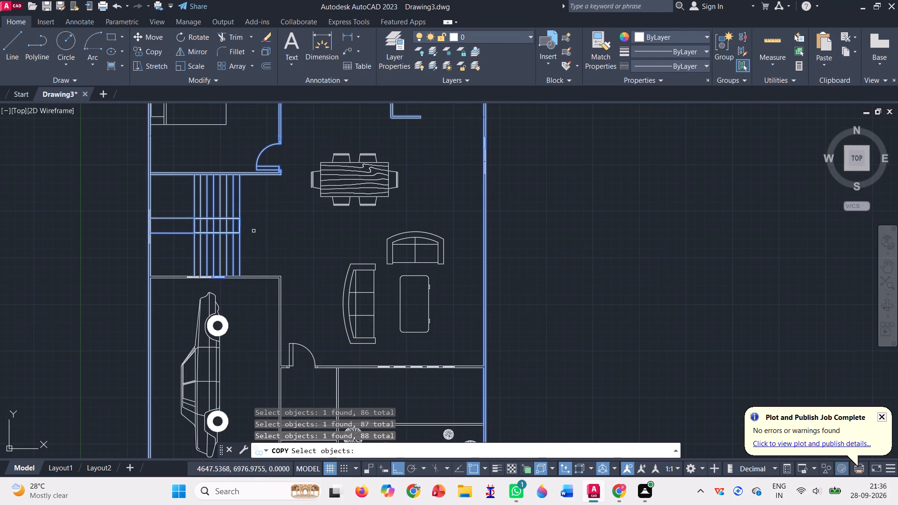
pyautogui.scroll(2, 224, 273)
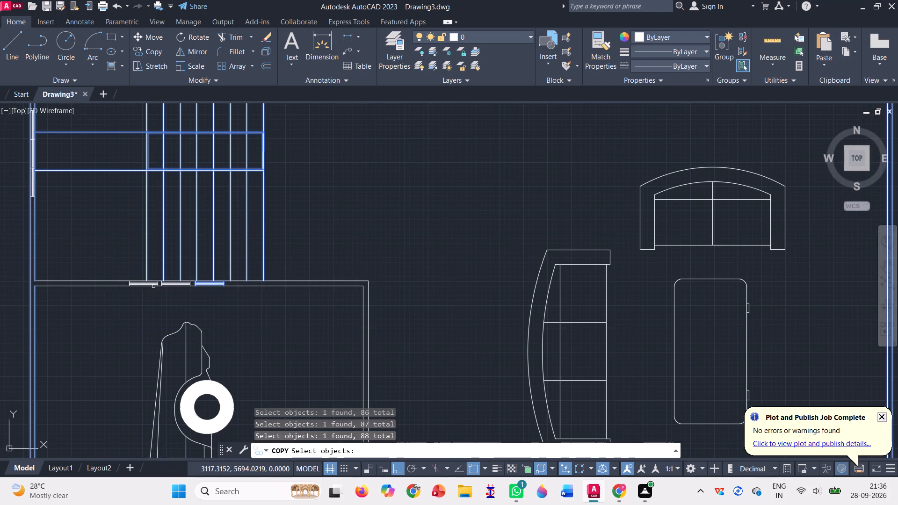
pyautogui.click(111, 281)
pyautogui.click(116, 287)
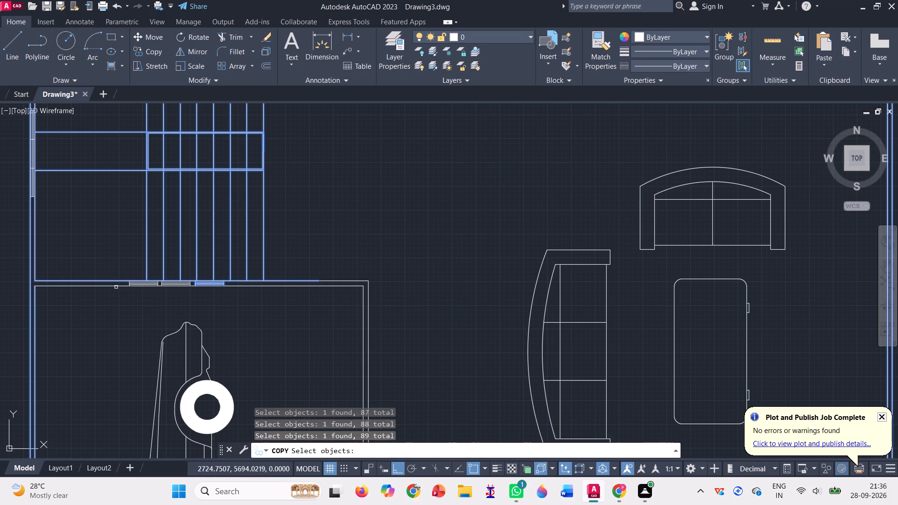
pyautogui.scroll(-2, 214, 243)
pyautogui.scroll(1, 262, 293)
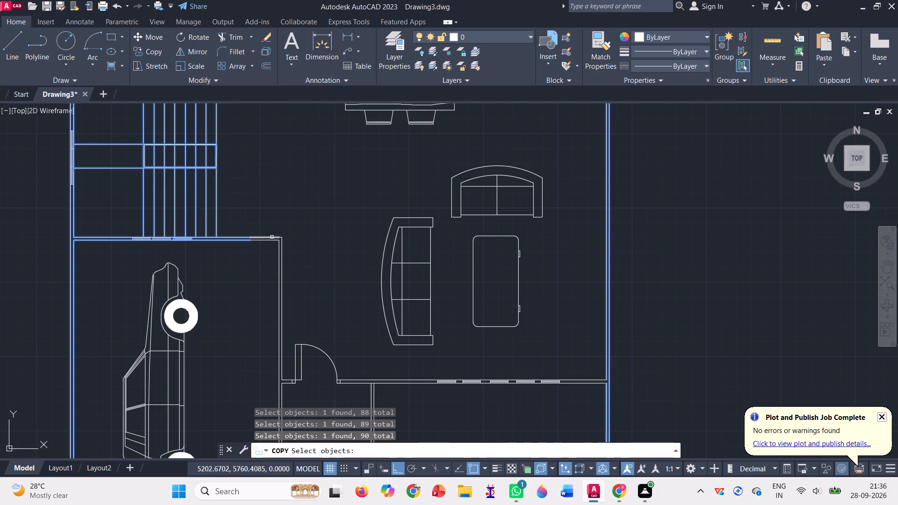
pyautogui.scroll(2, 272, 238)
pyautogui.click(274, 235)
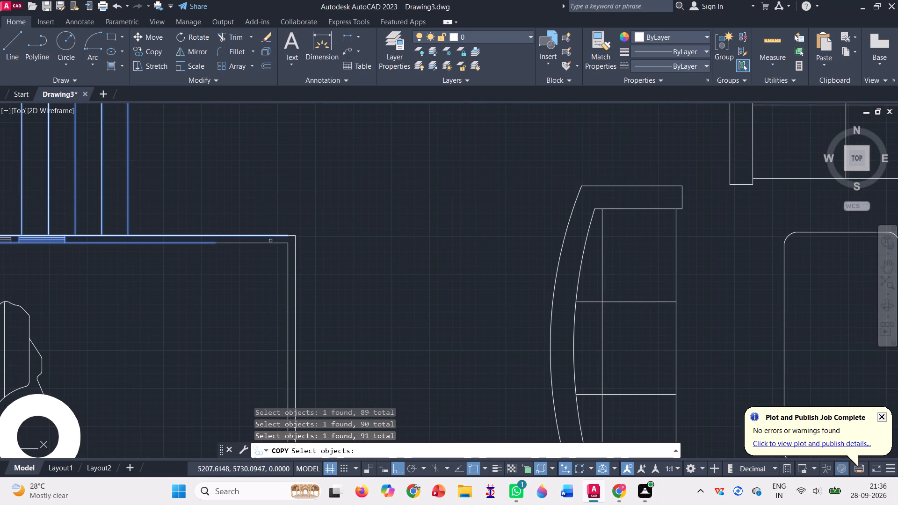
pyautogui.click(268, 243)
pyautogui.scroll(2, 290, 234)
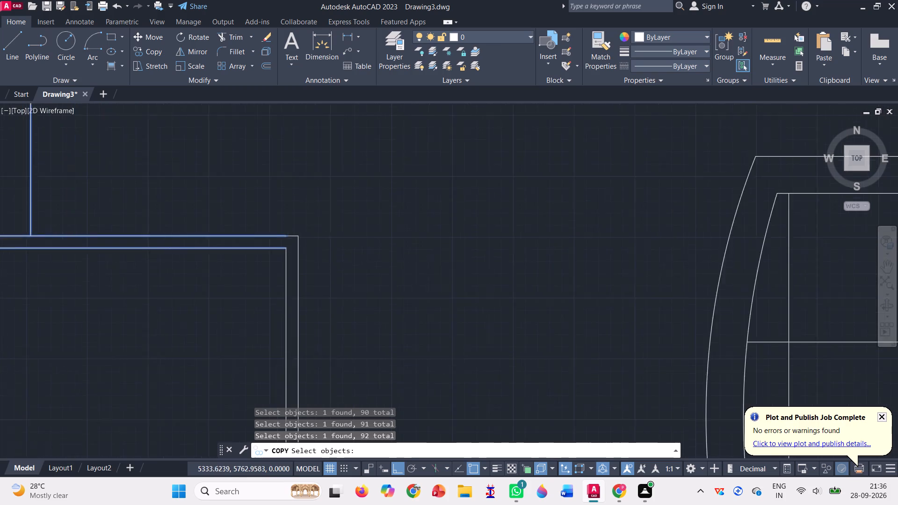
pyautogui.scroll(2, 290, 234)
pyautogui.moveTo(271, 214); pyautogui.dragTo(277, 270)
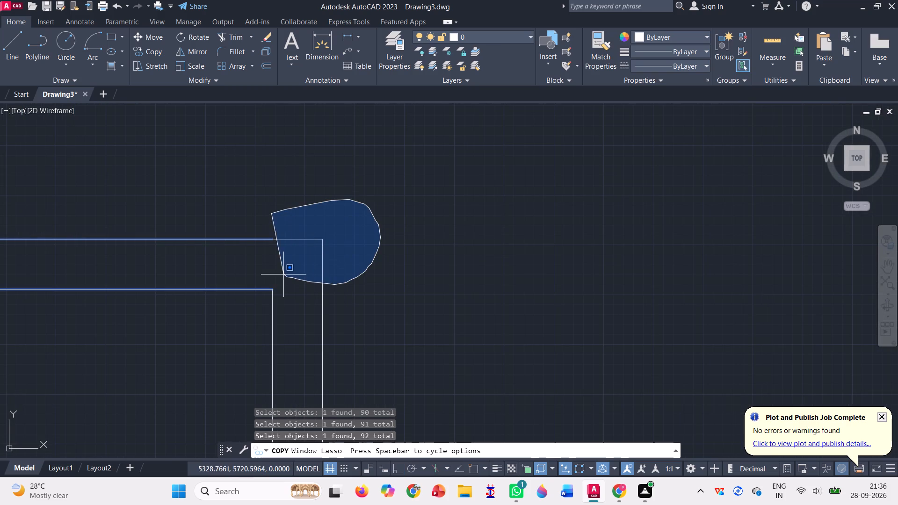
pyautogui.moveTo(277, 270); pyautogui.dragTo(239, 243)
# Add to the copy selection the garage's side-wall lines facing the living room and the entrance steps.
pyautogui.moveTo(310, 223); pyautogui.dragTo(342, 218)
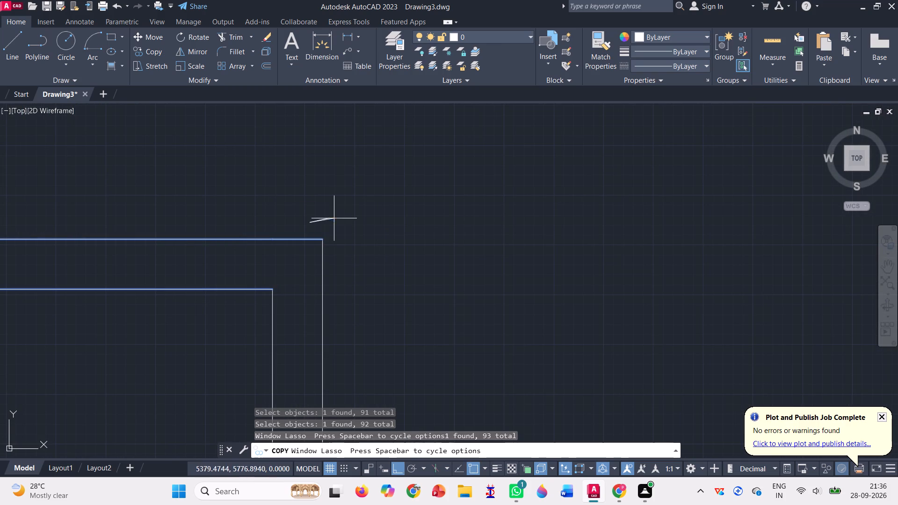
pyautogui.moveTo(342, 218); pyautogui.dragTo(301, 322)
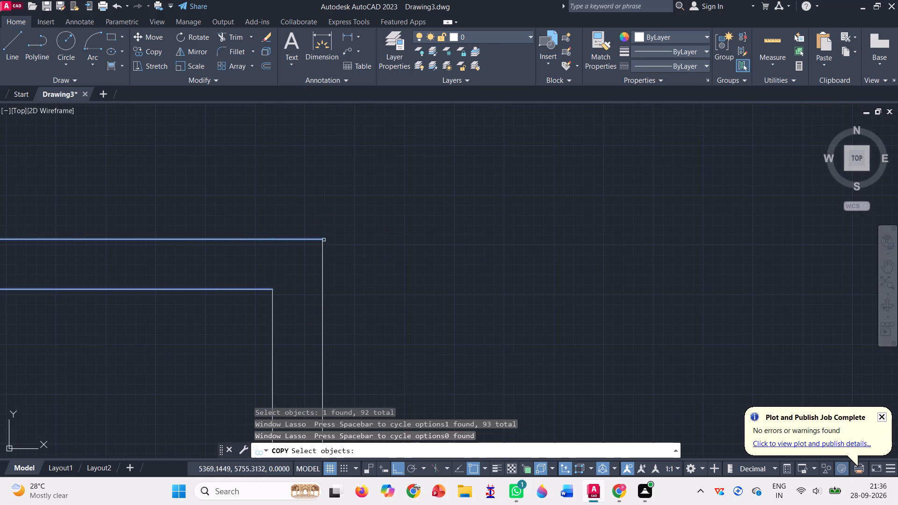
pyautogui.click(323, 308)
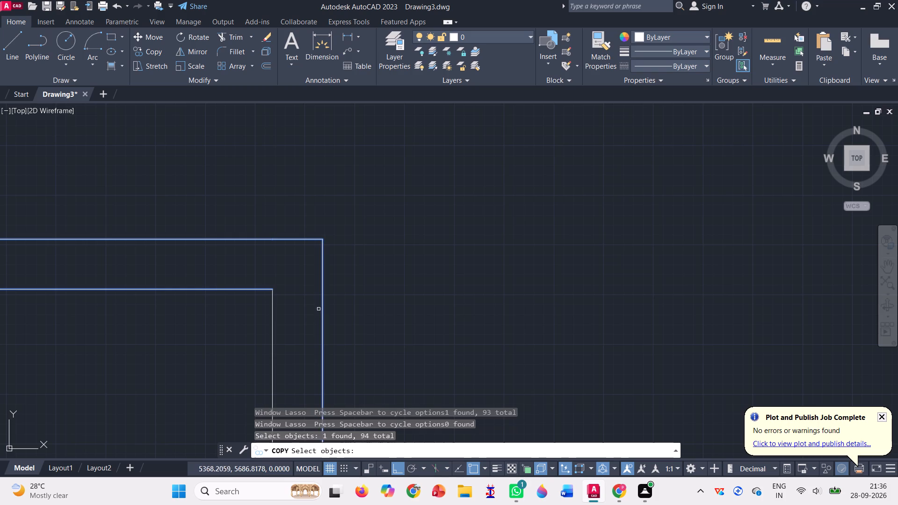
pyautogui.click(272, 319)
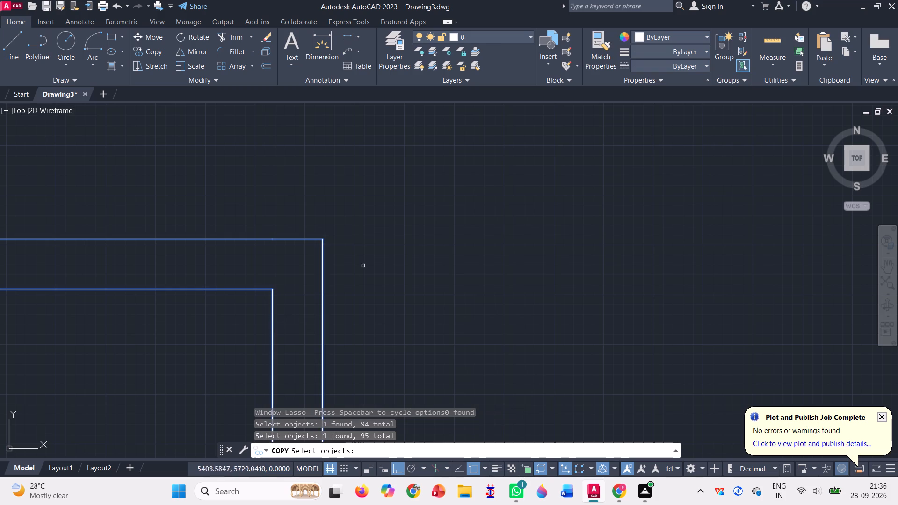
pyautogui.scroll(-7, 364, 265)
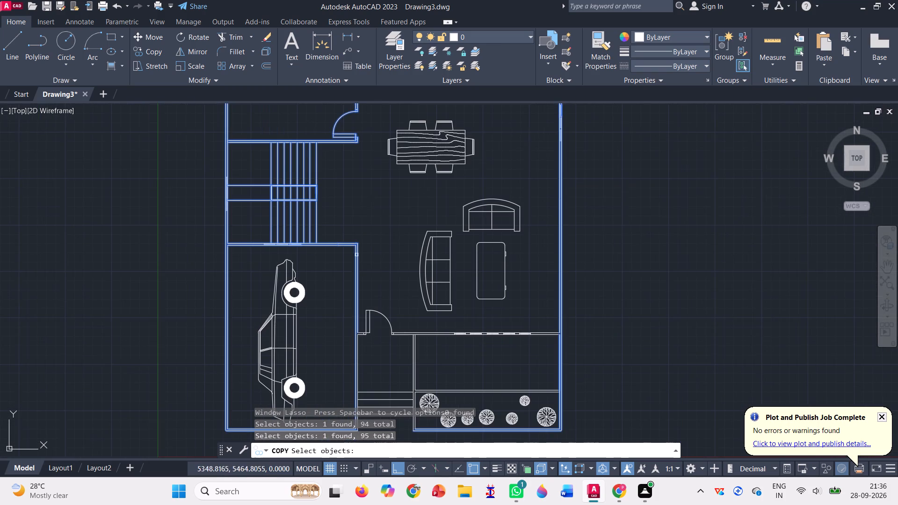
pyautogui.scroll(2, 357, 384)
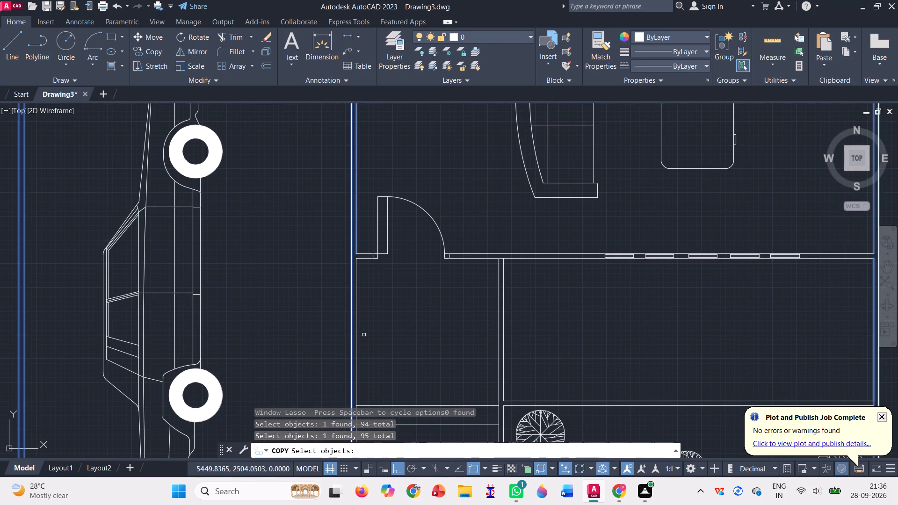
pyautogui.click(355, 333)
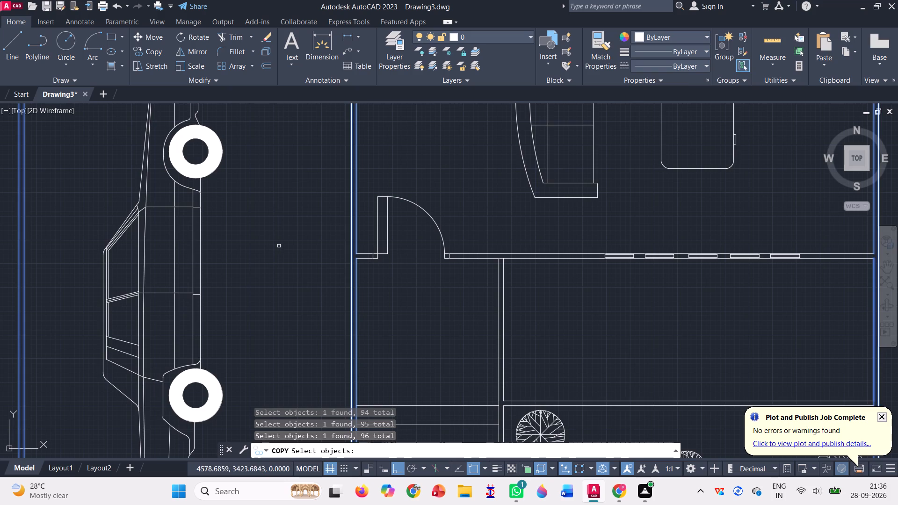
# Copy the selected plan lines about 11,300 units horizontally to the right of the original, using the kitchen's outer top-right corner as base point.
pyautogui.scroll(-2, 278, 243)
pyautogui.scroll(1, 305, 284)
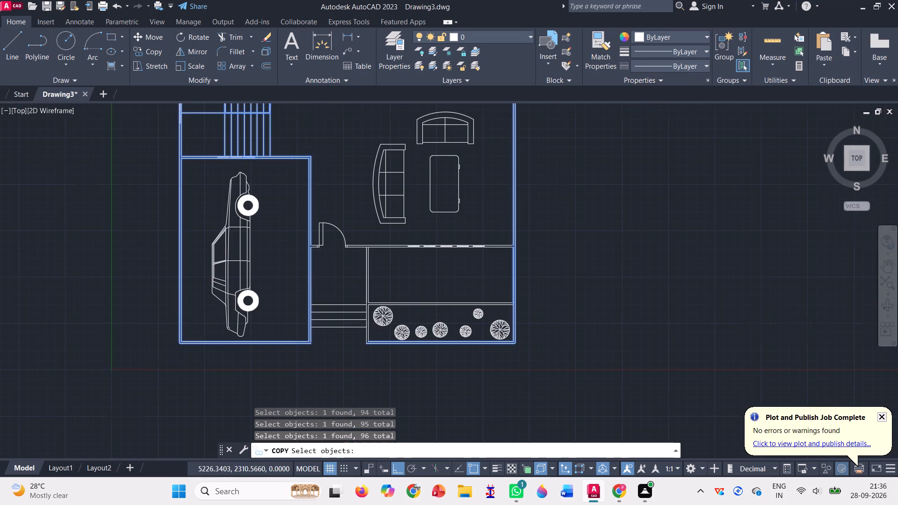
pyautogui.scroll(1, 305, 284)
pyautogui.scroll(-4, 306, 273)
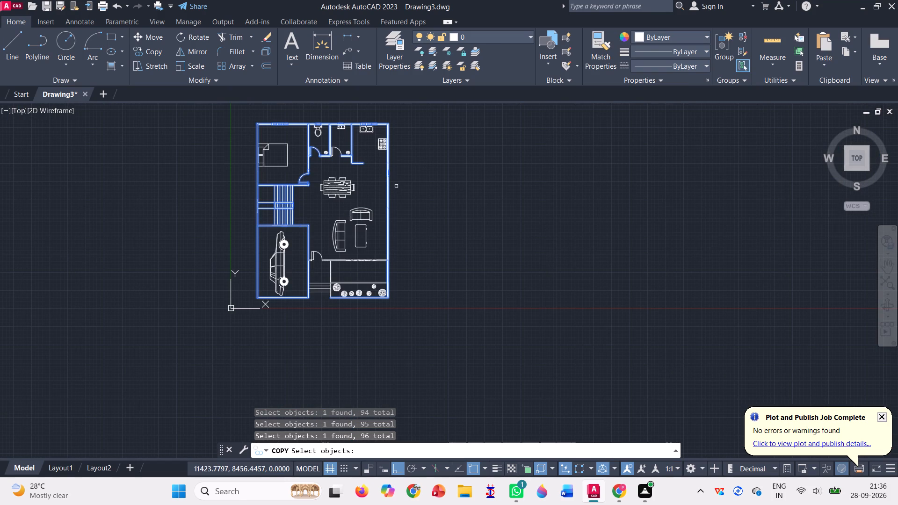
pyautogui.press('Return')
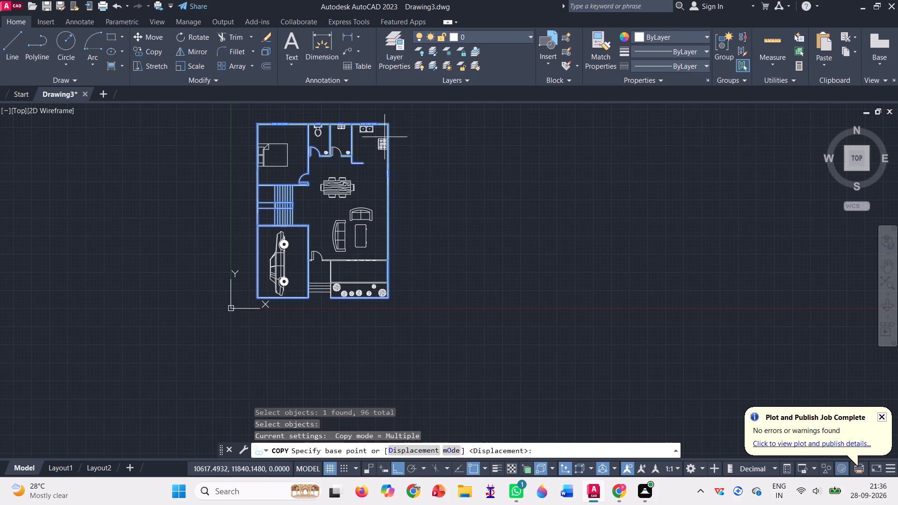
pyautogui.scroll(4, 387, 122)
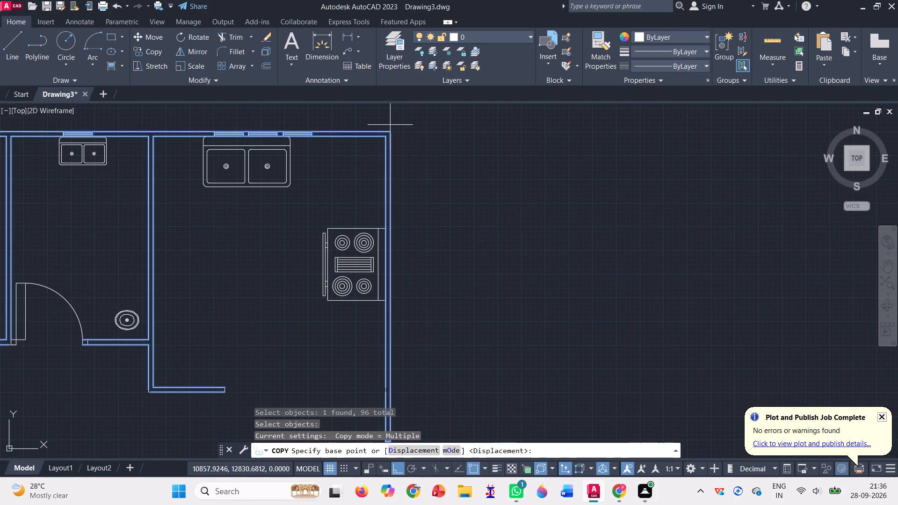
pyautogui.click(392, 130)
pyautogui.scroll(-2, 514, 207)
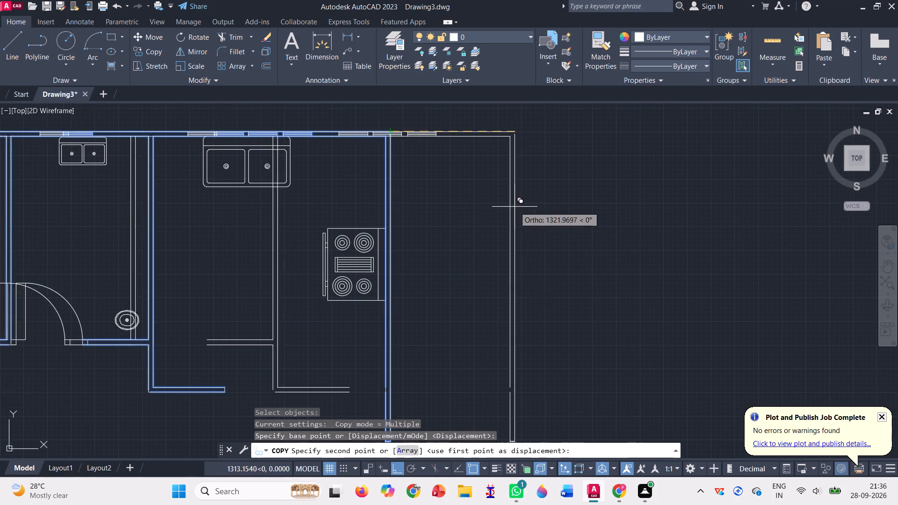
pyautogui.scroll(-1, 500, 206)
pyautogui.scroll(-1, 413, 171)
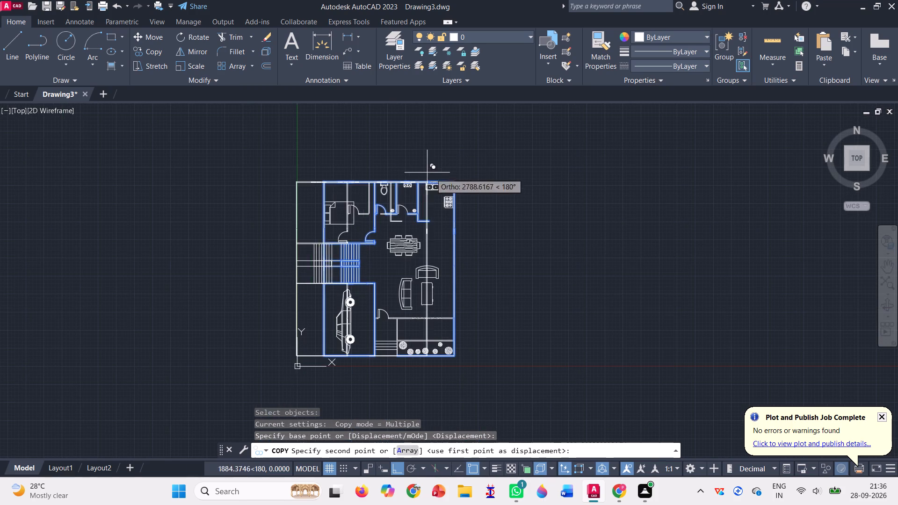
pyautogui.click(618, 189)
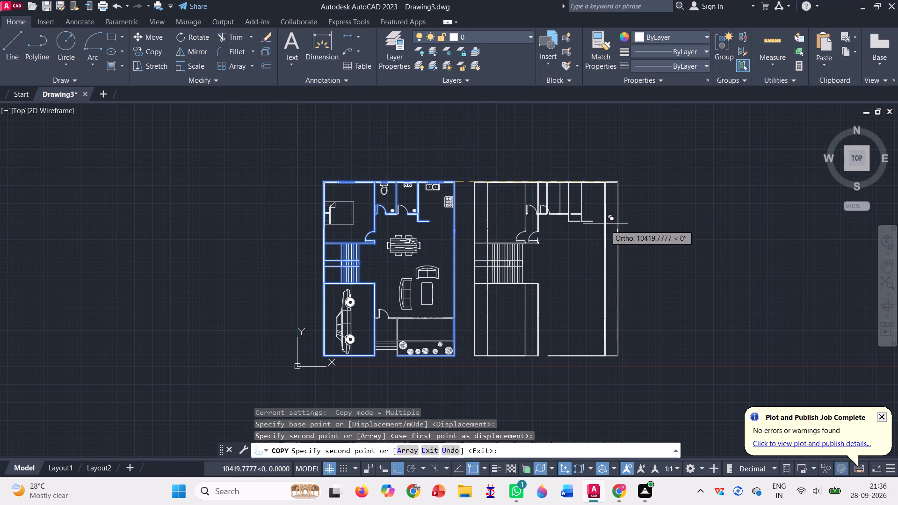
pyautogui.press('Escape')
pyautogui.scroll(2, 530, 228)
pyautogui.scroll(-2, 530, 228)
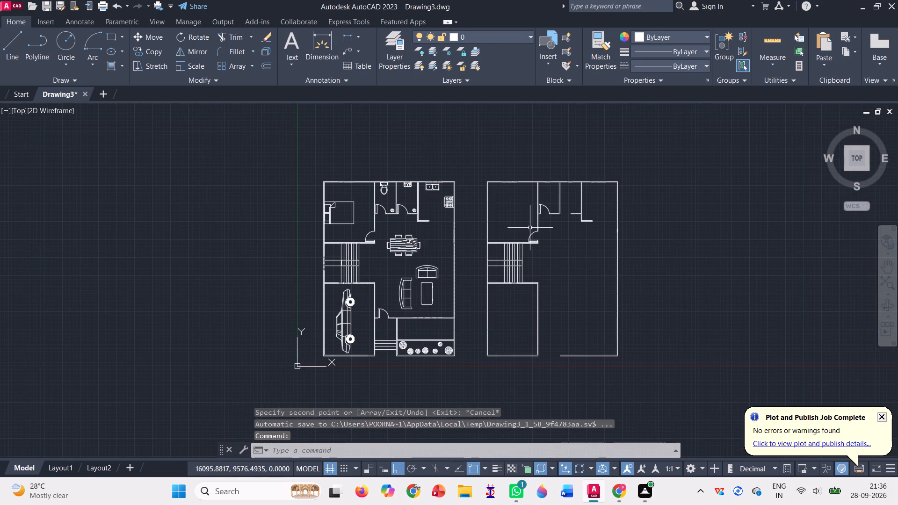
# Trim away the first bathroom's door in the copied plan, including its leaf, swing arc and the jamb lines on both sides of the opening.
pyautogui.scroll(2, 677, 220)
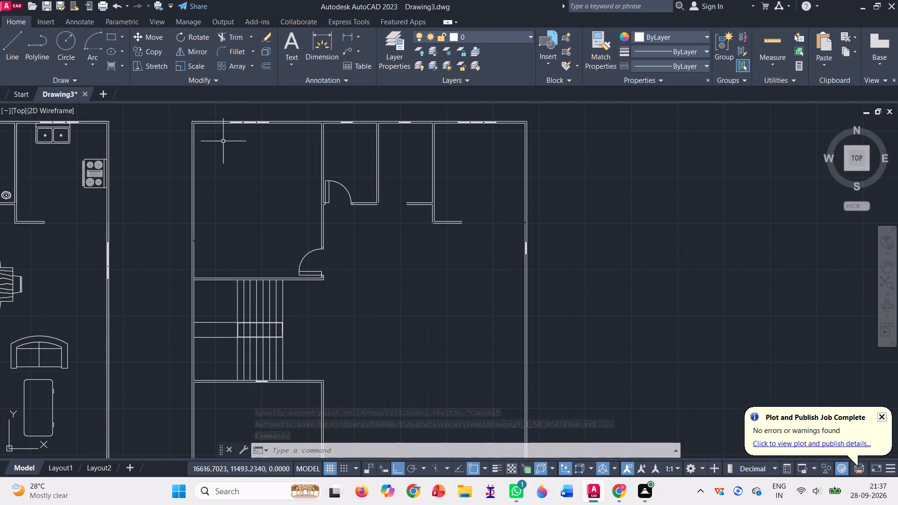
pyautogui.click(18, 47)
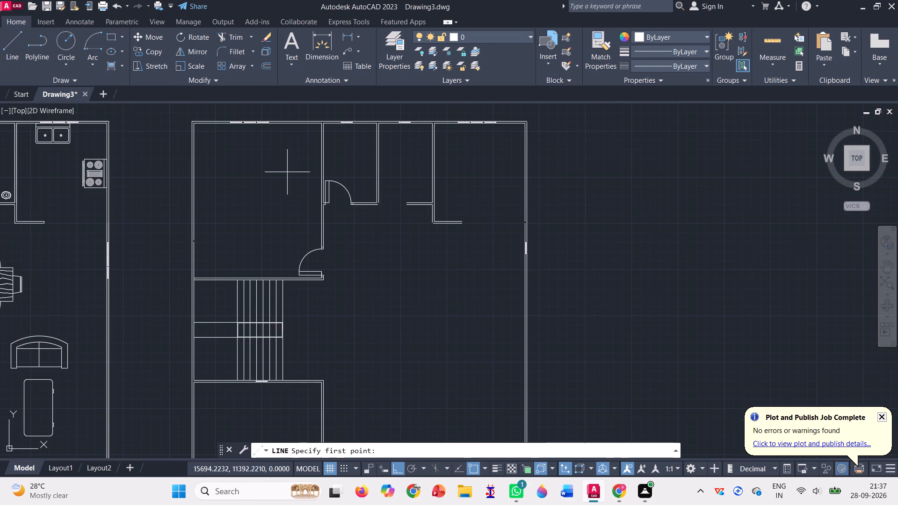
pyautogui.click(236, 36)
pyautogui.scroll(4, 331, 168)
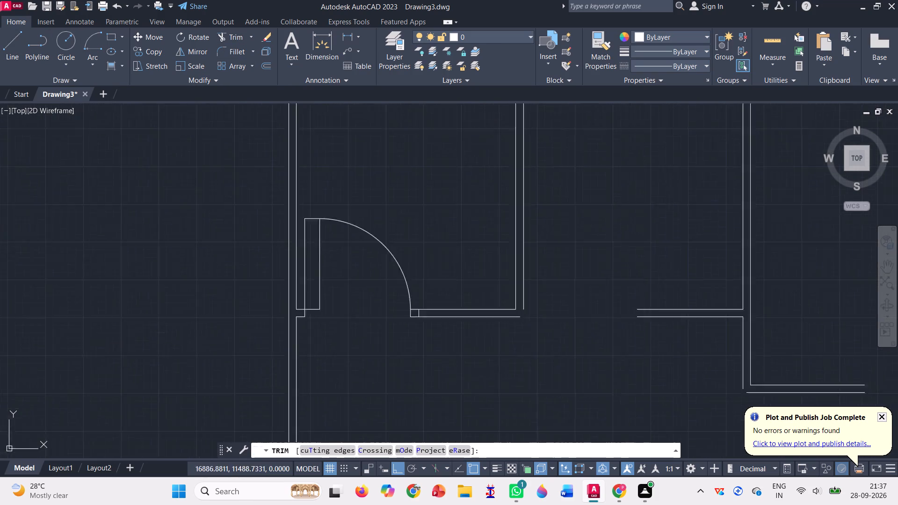
pyautogui.moveTo(278, 224); pyautogui.dragTo(311, 248)
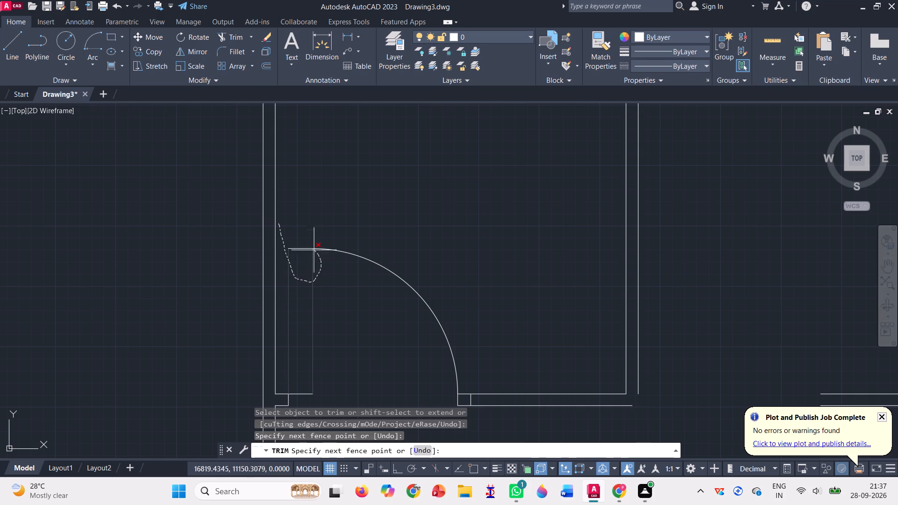
pyautogui.moveTo(311, 248); pyautogui.dragTo(342, 291)
pyautogui.scroll(-2, 417, 252)
pyautogui.scroll(1, 385, 305)
pyautogui.scroll(3, 350, 331)
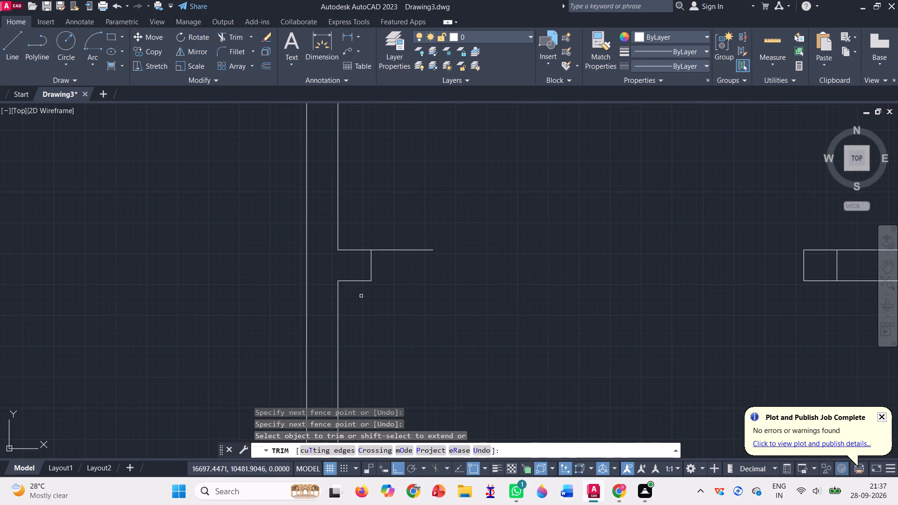
pyautogui.moveTo(355, 261); pyautogui.dragTo(406, 238)
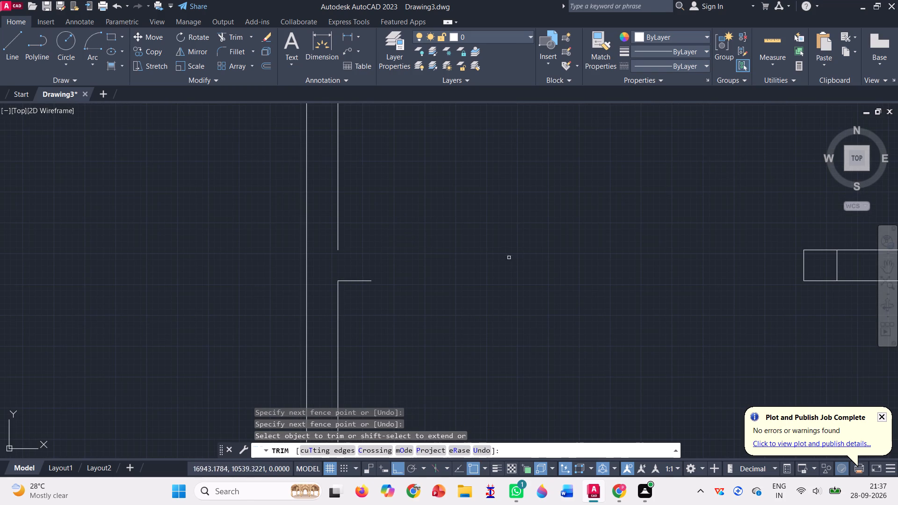
pyautogui.moveTo(848, 257); pyautogui.dragTo(758, 261)
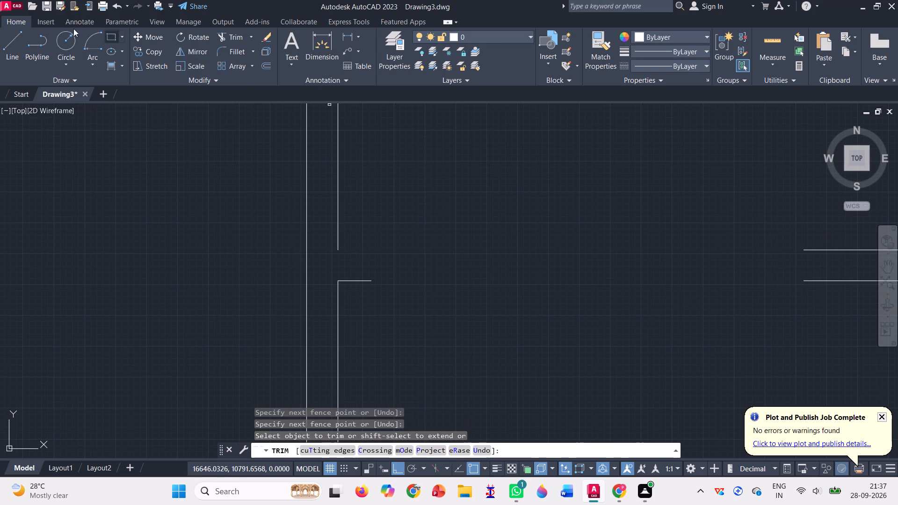
# Draw the inner and outer wall lines across the first bathroom's former door opening, joined by a short cross line at the far jamb.
pyautogui.click(23, 39)
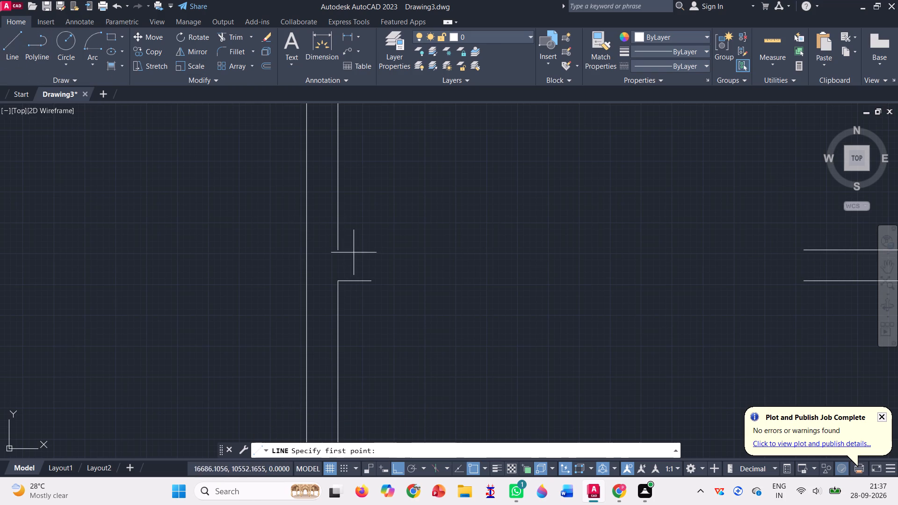
pyautogui.click(338, 253)
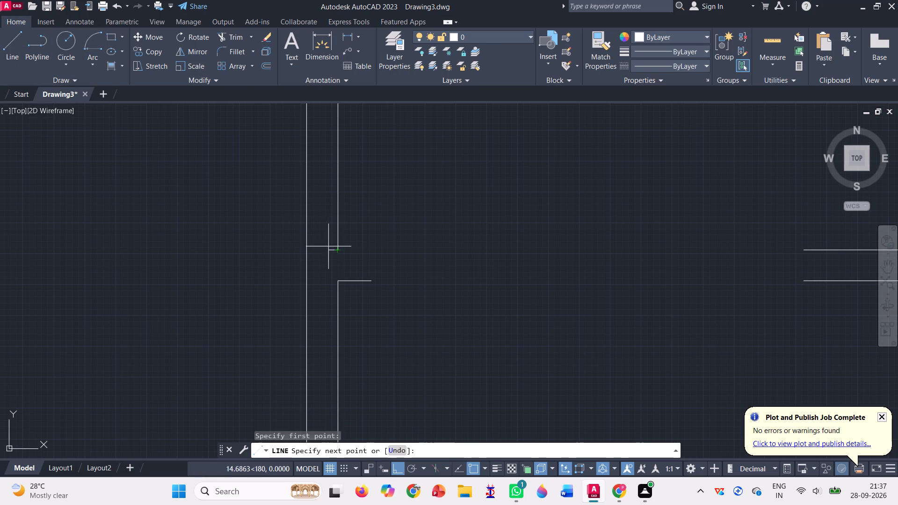
pyautogui.scroll(-2, 310, 231)
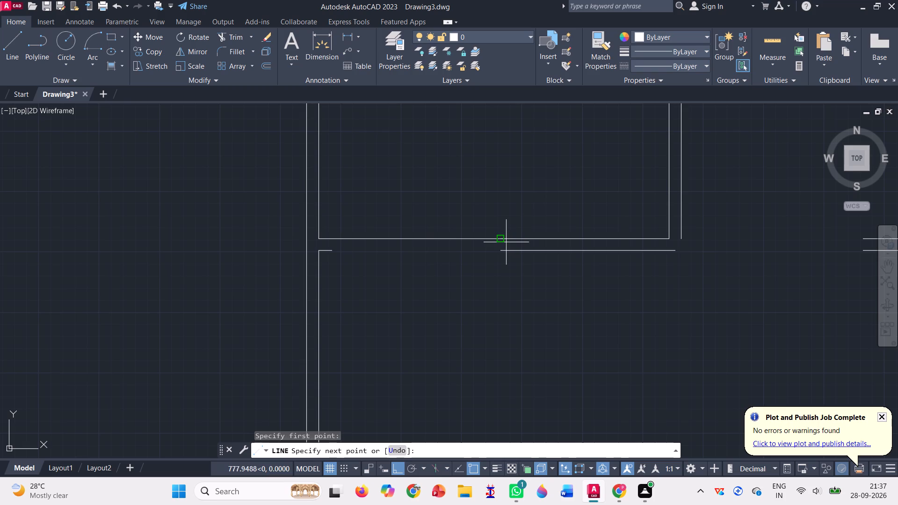
pyautogui.click(501, 240)
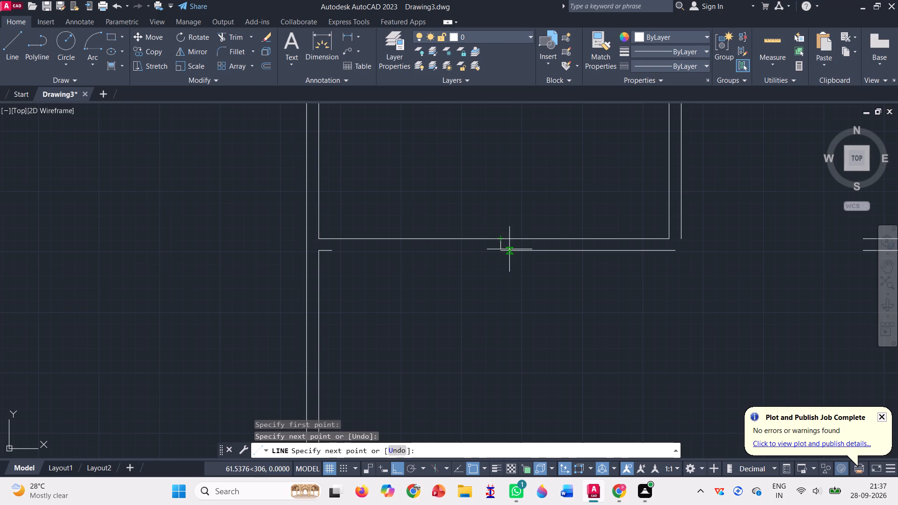
pyautogui.click(499, 251)
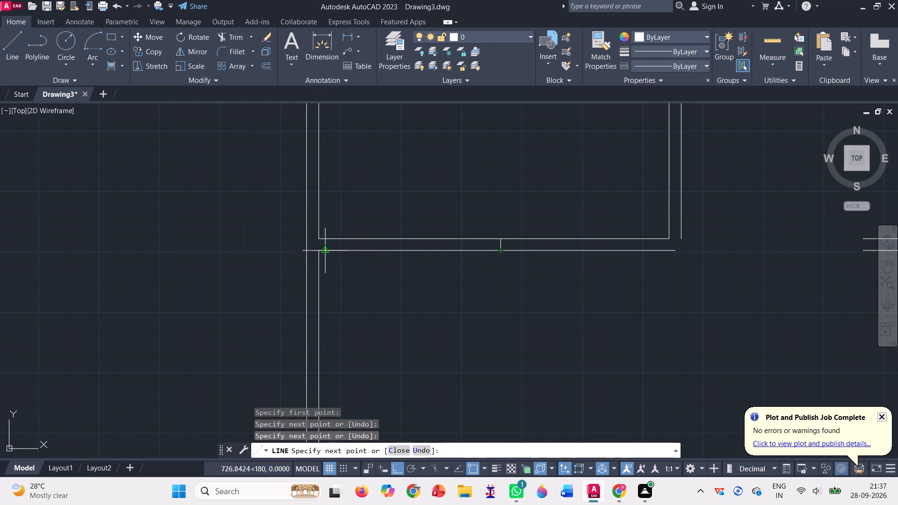
pyautogui.click(330, 252)
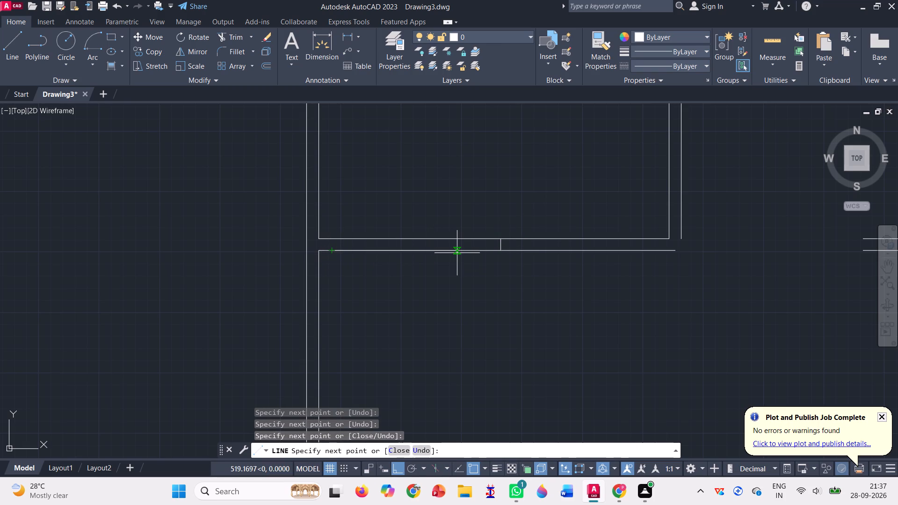
pyautogui.press('Return')
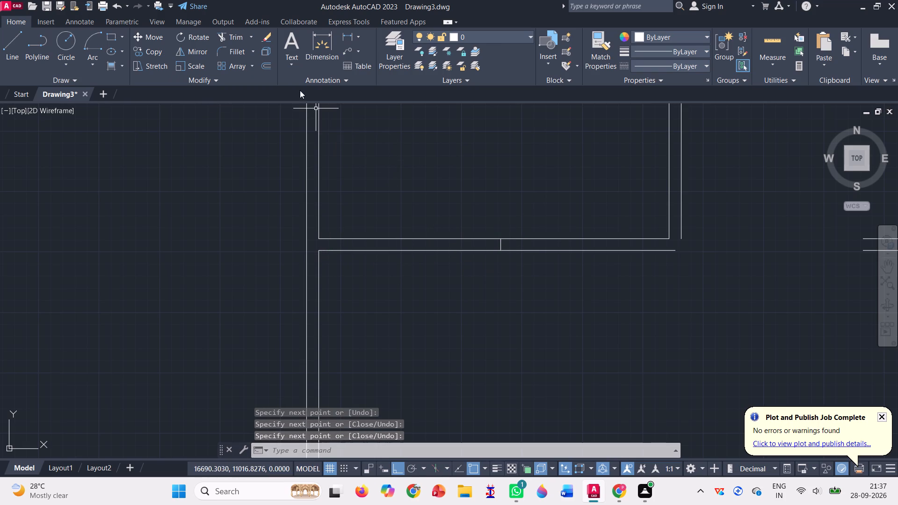
# Trim away the short cross line between the two wall lines of the first bathroom's closed opening.
pyautogui.click(231, 33)
pyautogui.scroll(3, 499, 237)
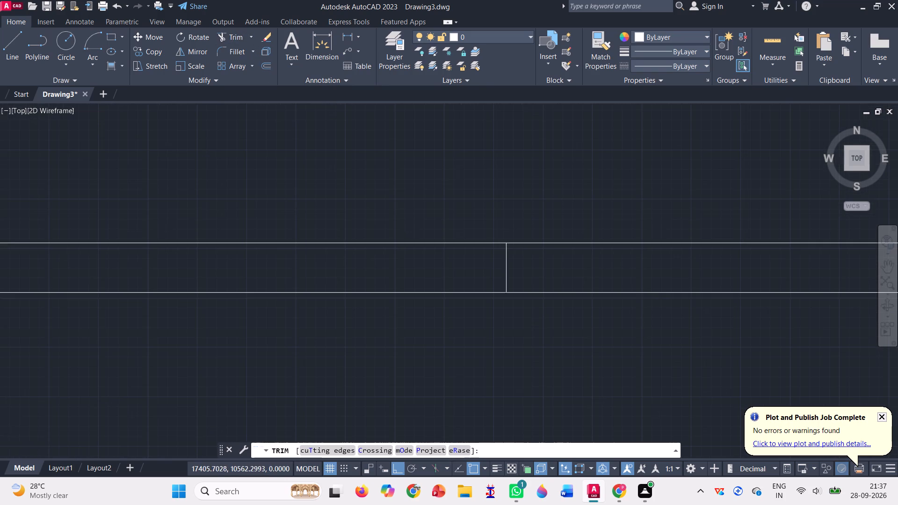
pyautogui.moveTo(493, 260); pyautogui.dragTo(521, 265)
pyautogui.scroll(-4, 521, 265)
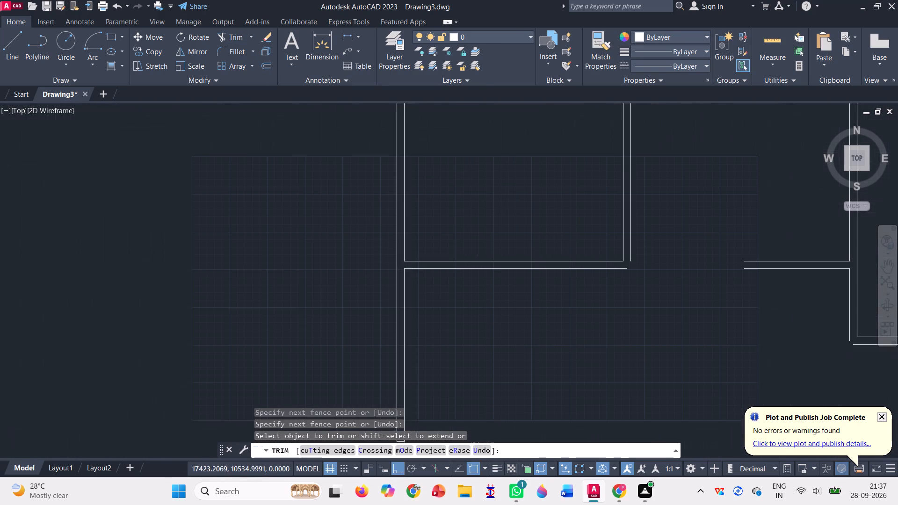
pyautogui.press('Return')
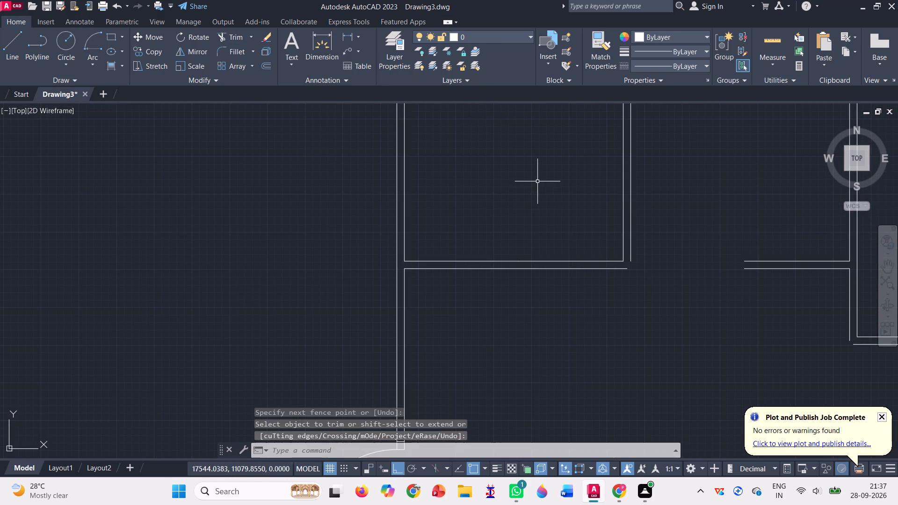
# Draw both wall lines across the second bathroom's door opening, joined by a 50-unit cross line at the jamb nearer the kitchen.
pyautogui.press('l')
pyautogui.press('Return')
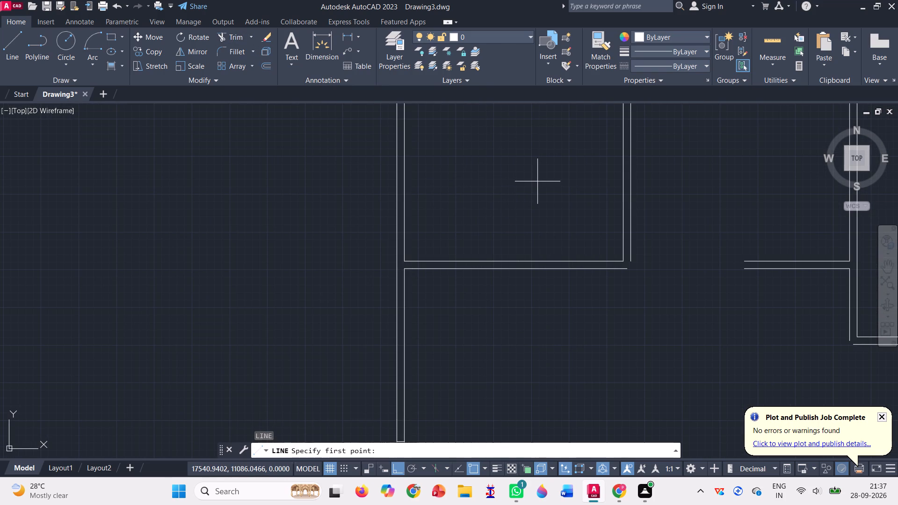
pyautogui.scroll(1, 630, 267)
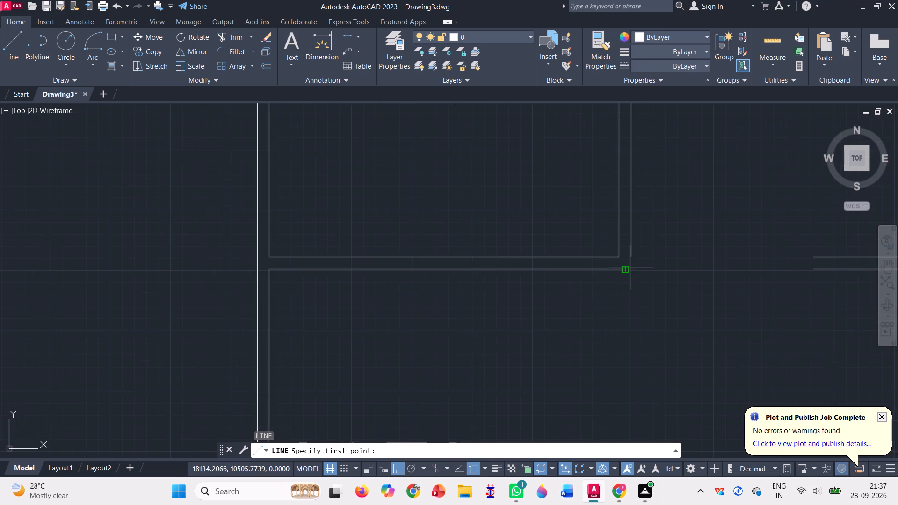
pyautogui.scroll(2, 623, 257)
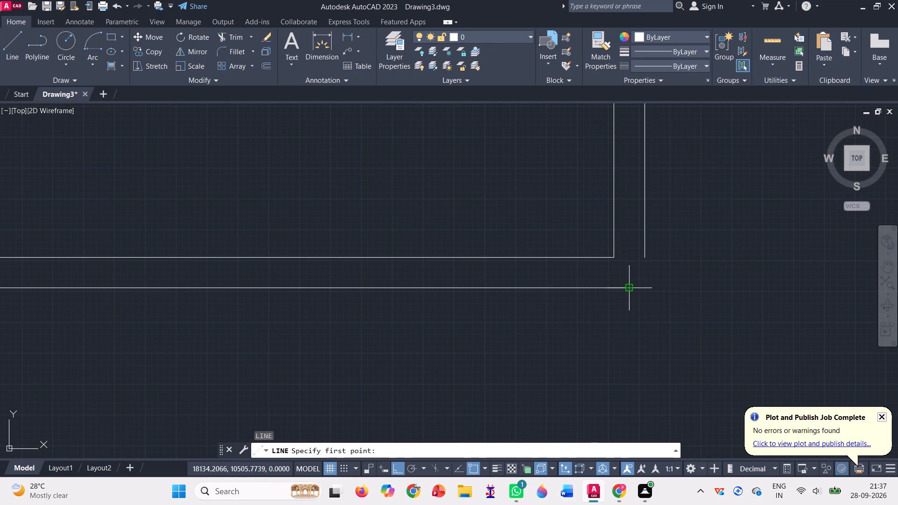
pyautogui.click(629, 286)
pyautogui.scroll(-4, 592, 279)
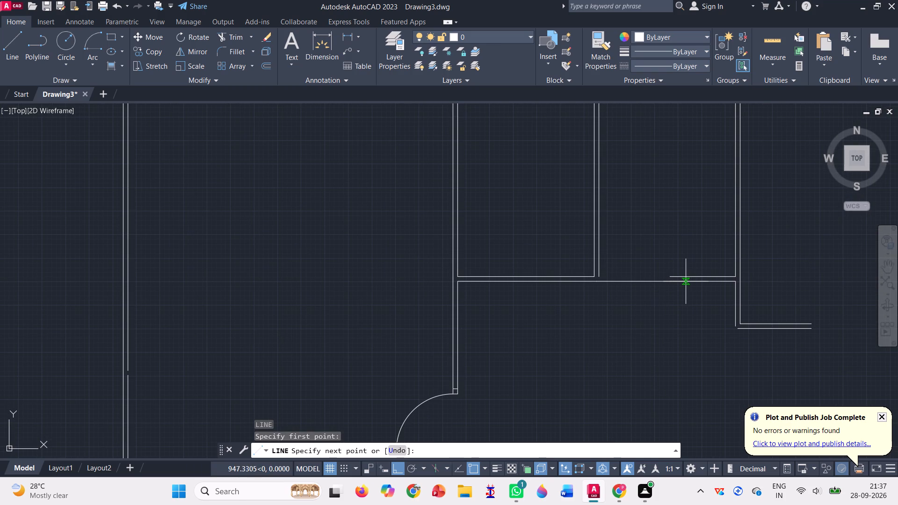
pyautogui.scroll(3, 679, 281)
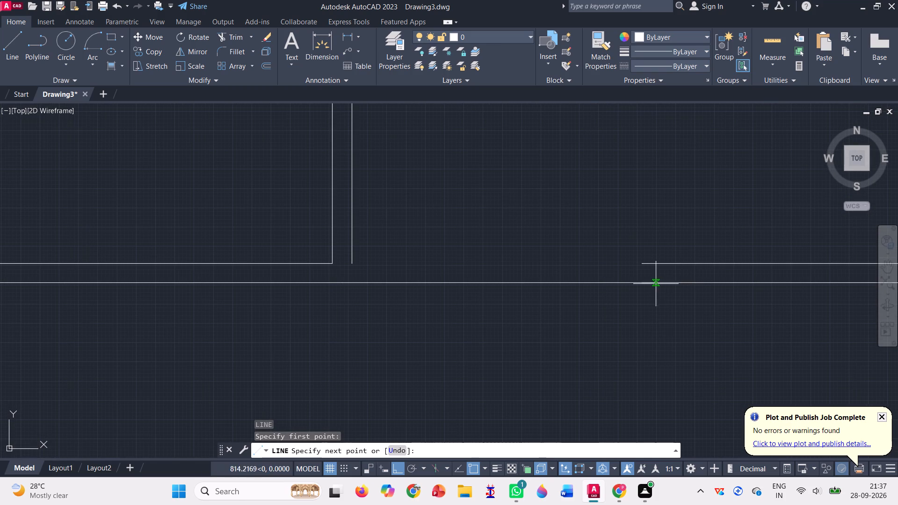
pyautogui.click(645, 281)
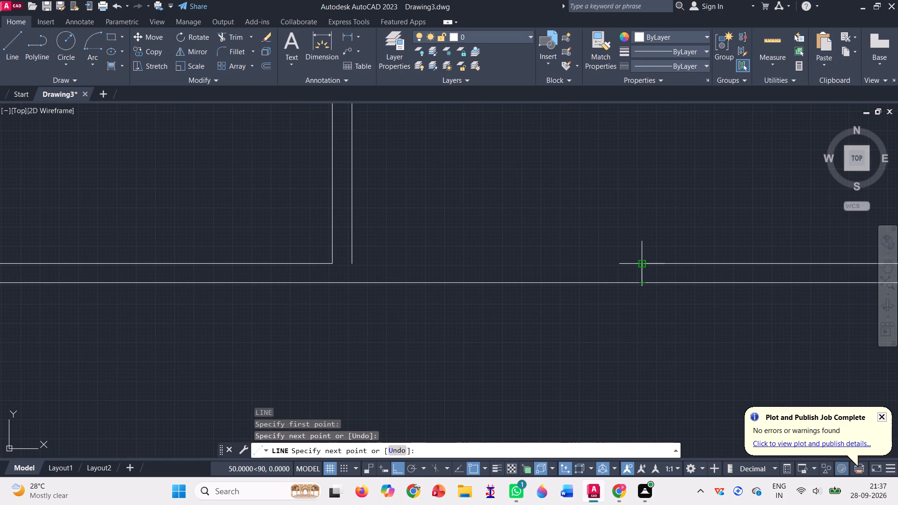
pyautogui.click(644, 263)
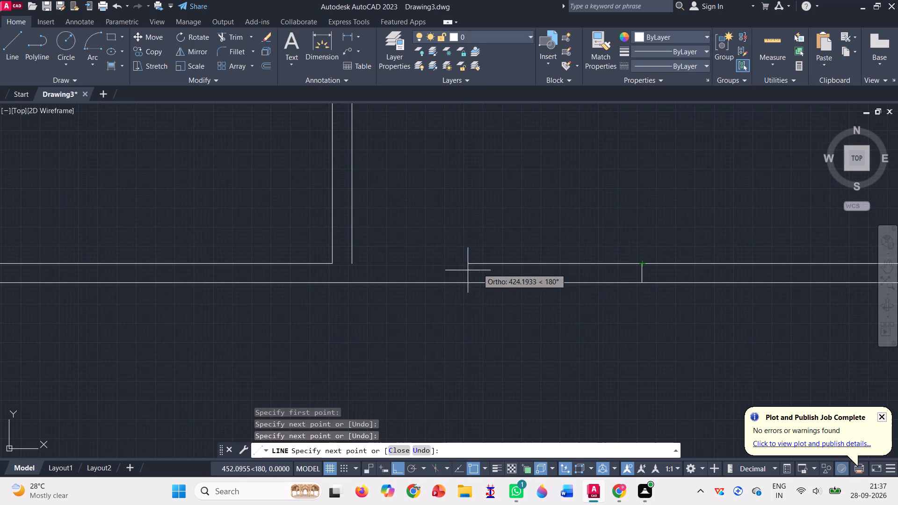
pyautogui.click(351, 261)
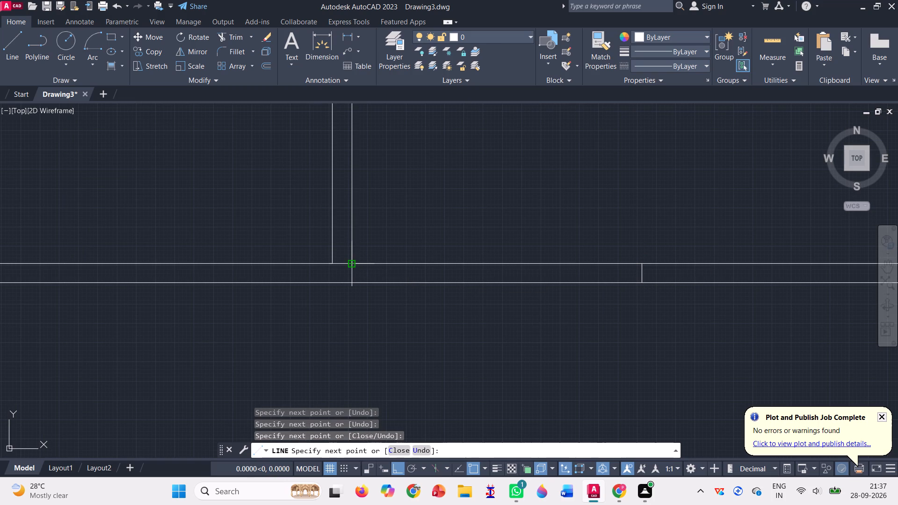
pyautogui.press('Return')
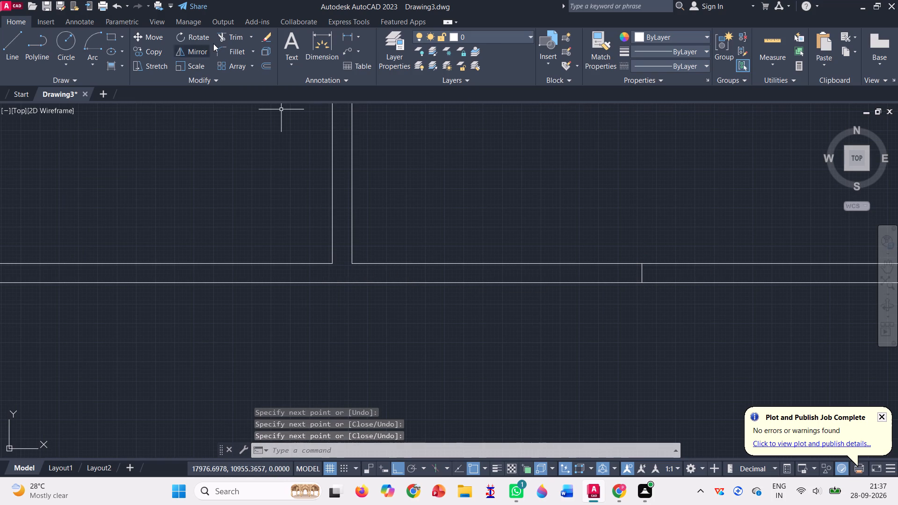
# Trim away the short cross line between the two wall lines of the second bathroom's closed door opening.
pyautogui.click(229, 35)
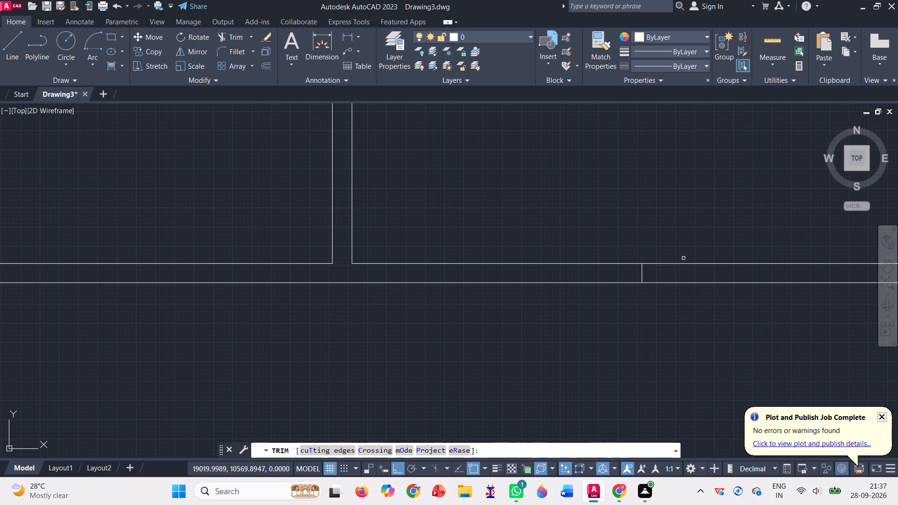
pyautogui.scroll(3, 656, 269)
pyautogui.moveTo(558, 283); pyautogui.dragTo(632, 272)
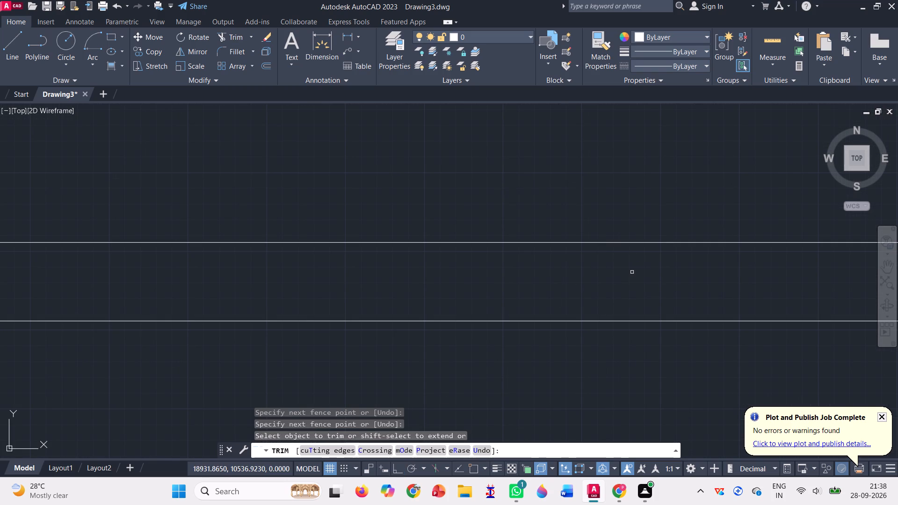
pyautogui.scroll(-4, 633, 272)
pyautogui.scroll(-3, 519, 225)
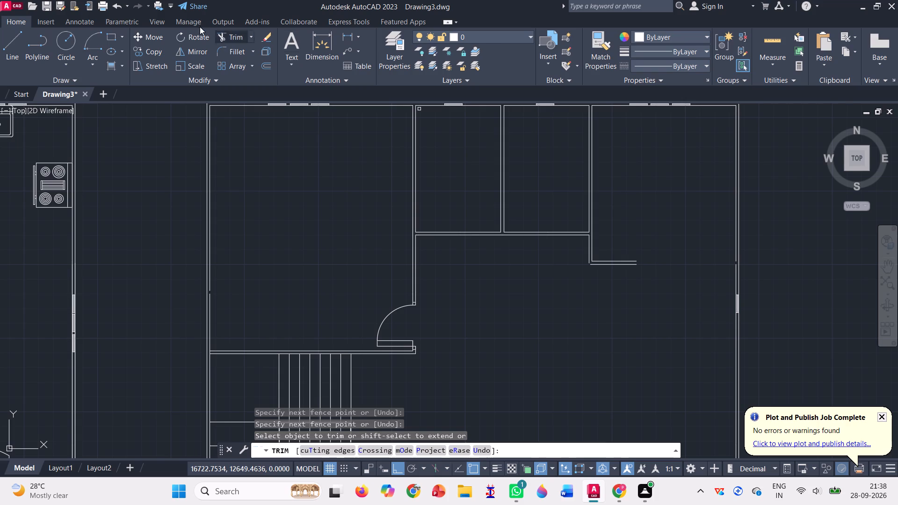
# Draw two short cross lines across the partition wall between the two bathrooms, marking both jambs of a new opening.
pyautogui.click(15, 43)
pyautogui.scroll(3, 509, 115)
pyautogui.scroll(-2, 501, 166)
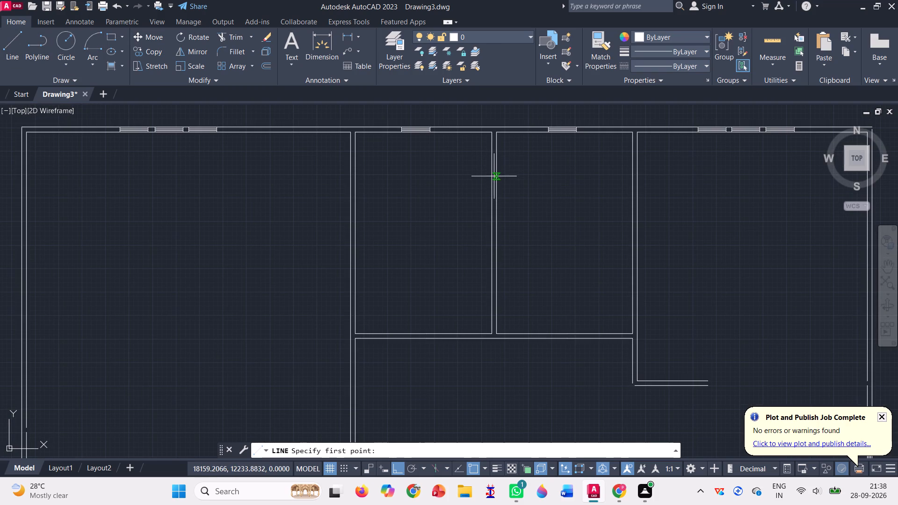
pyautogui.click(492, 181)
pyautogui.click(499, 181)
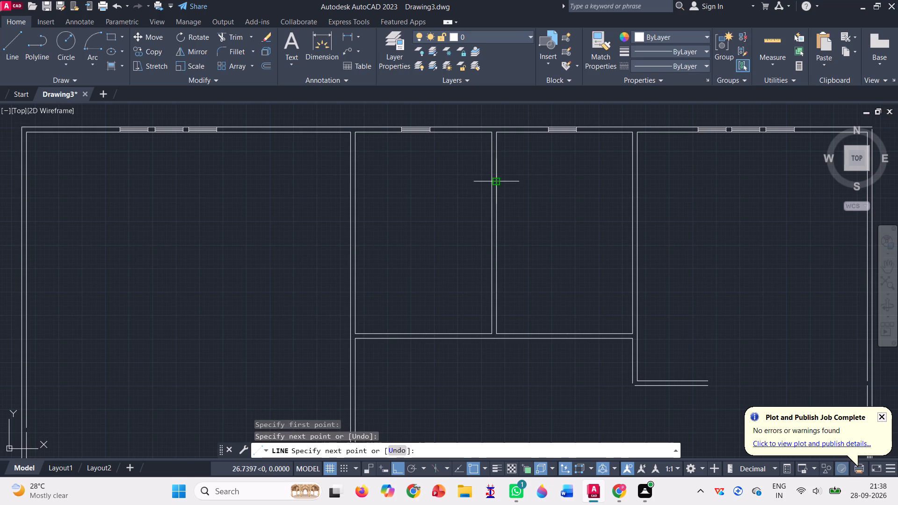
pyautogui.click(498, 248)
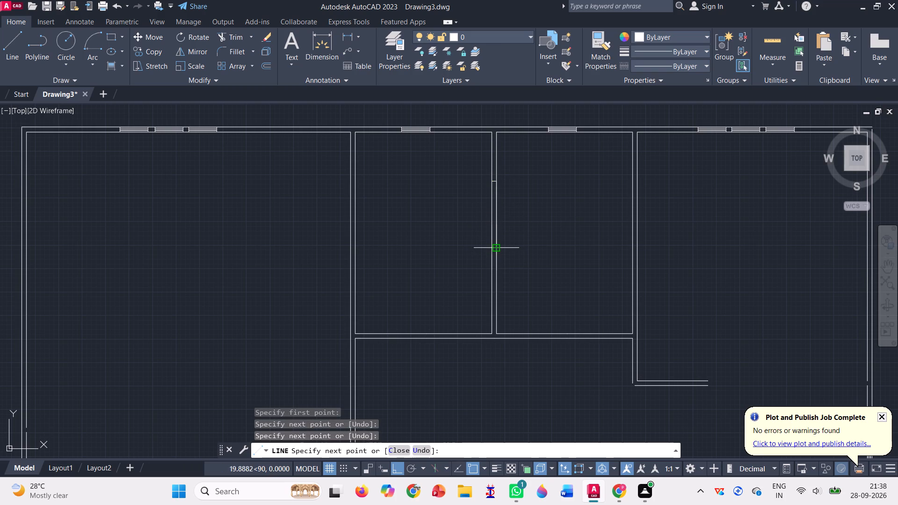
pyautogui.click(492, 248)
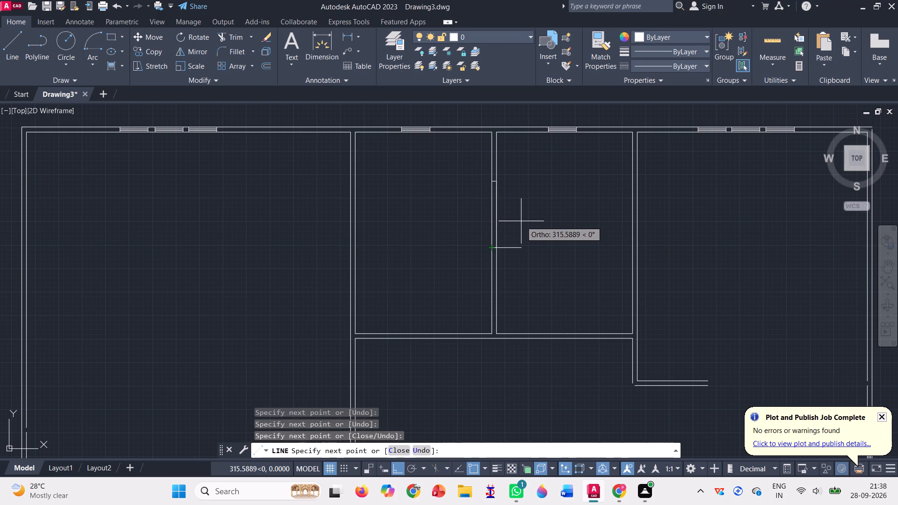
pyautogui.press('Return')
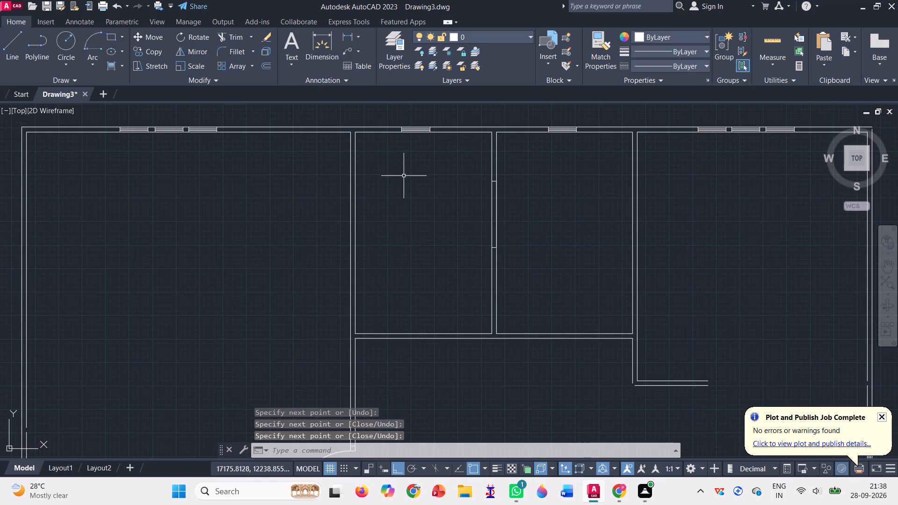
# Trim both partition wall lines between the two new jamb lines to open a passage between the bathrooms.
pyautogui.click(229, 36)
pyautogui.moveTo(478, 209); pyautogui.dragTo(497, 207)
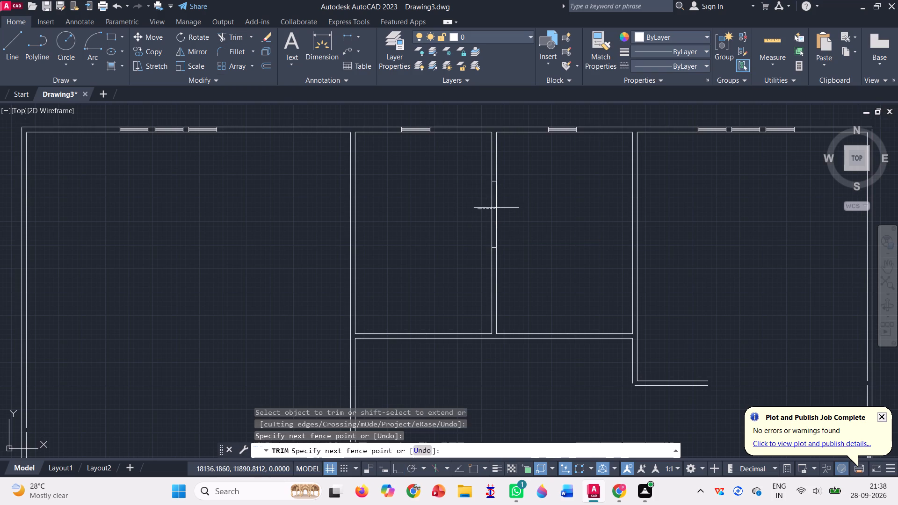
pyautogui.moveTo(497, 207); pyautogui.dragTo(513, 206)
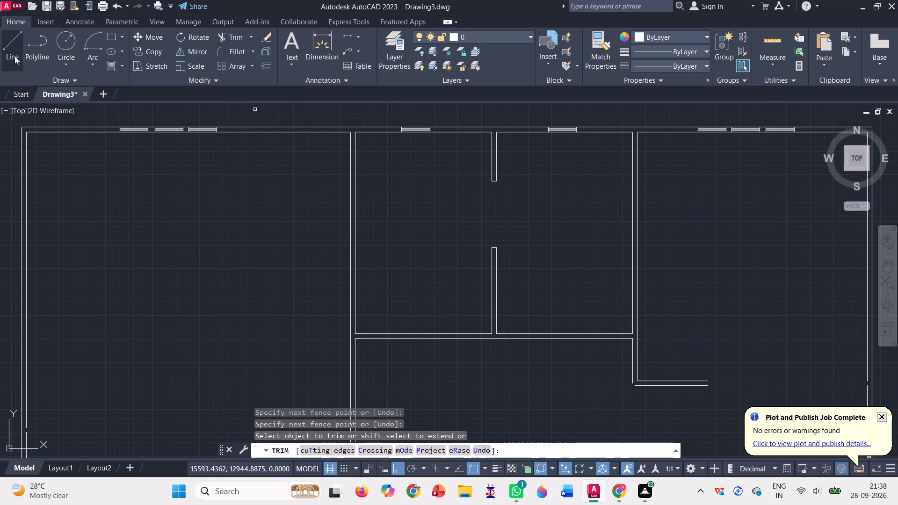
# Draw a 1450-unit line across the east bathroom, from the partition just above the opening to the opposite wall, continuing up to the room's corner.
pyautogui.click(14, 56)
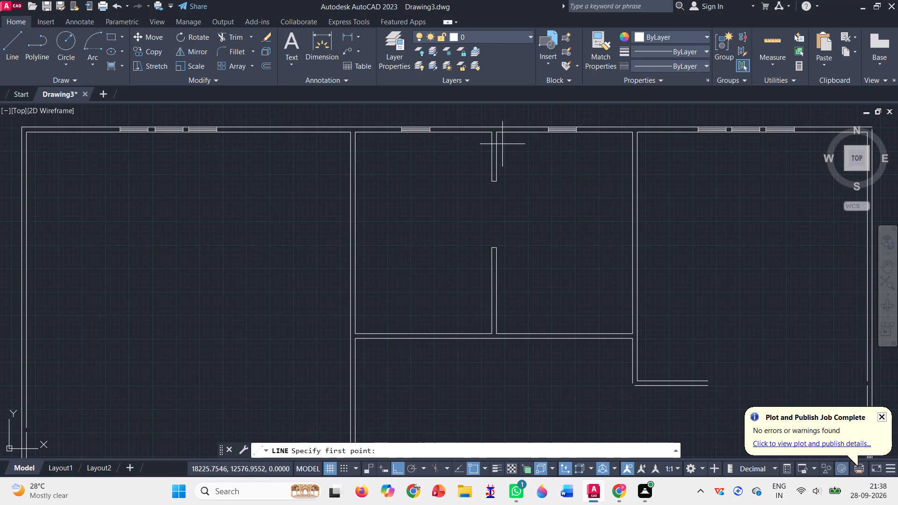
pyautogui.scroll(1, 500, 144)
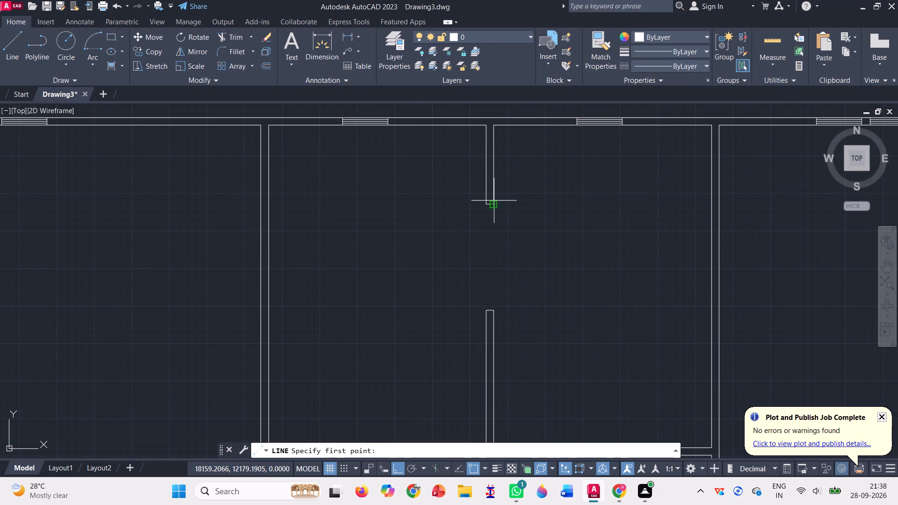
pyautogui.click(495, 188)
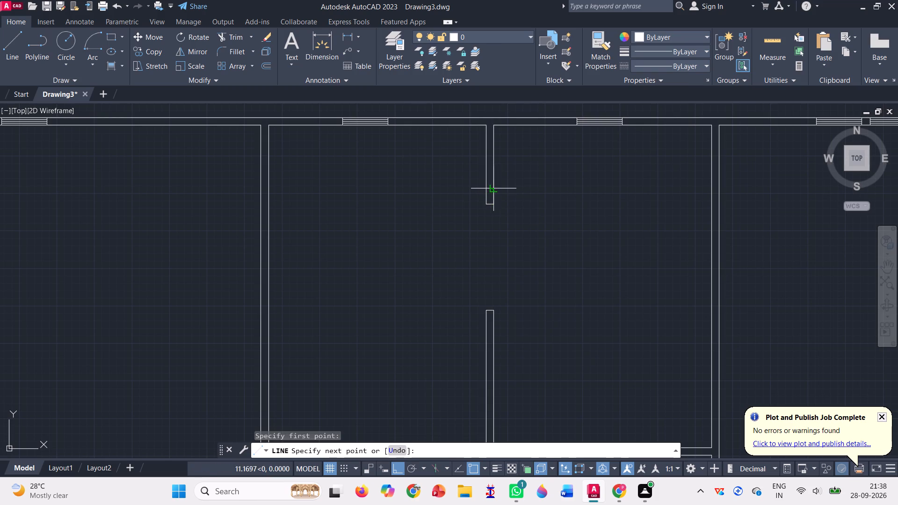
pyautogui.click(714, 186)
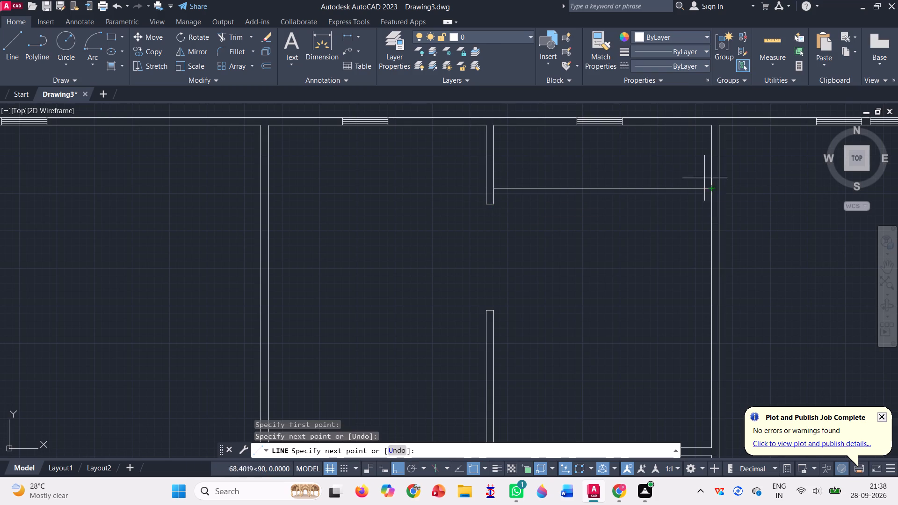
pyautogui.click(709, 124)
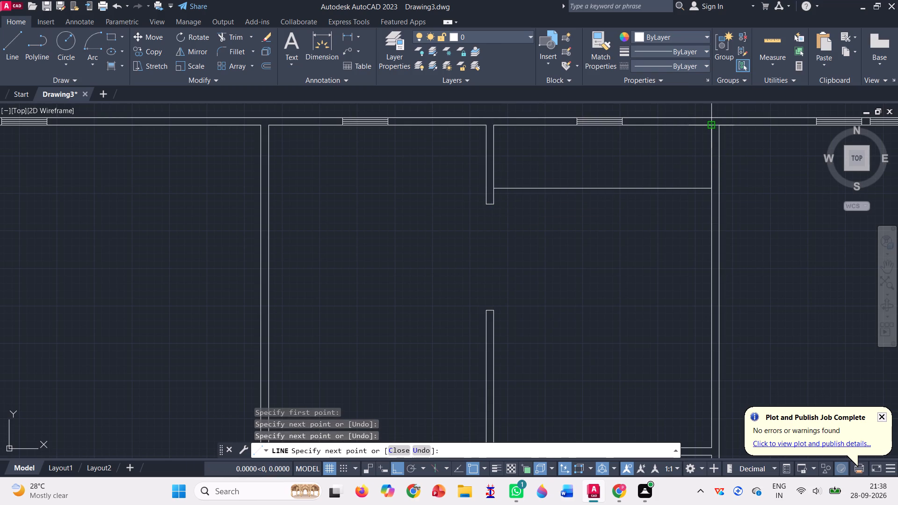
pyautogui.press('Return')
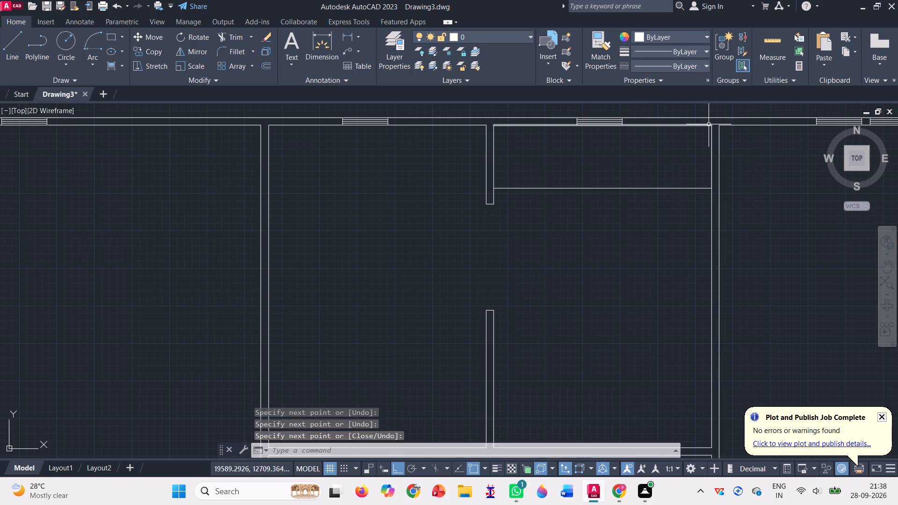
# Draw a parallel 1450-unit line midway between the new line and the window wall, spanning the east bathroom.
pyautogui.click(16, 39)
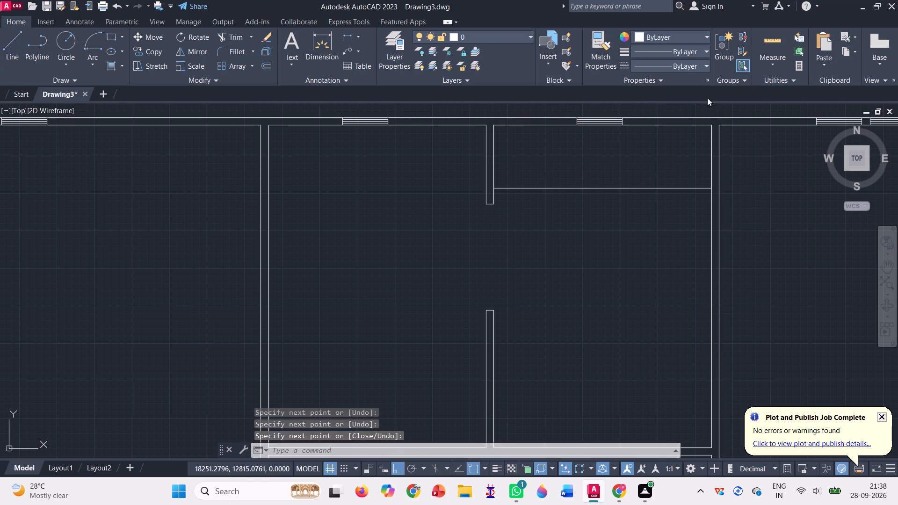
pyautogui.click(708, 159)
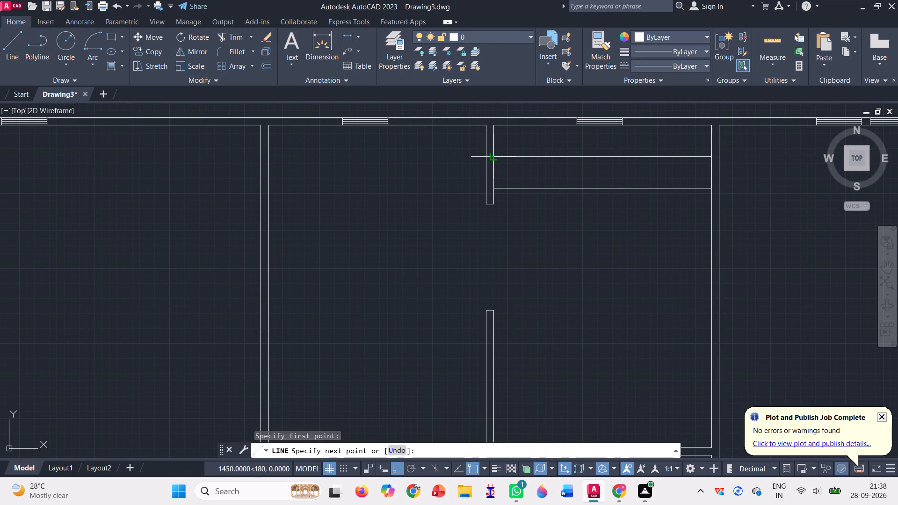
pyautogui.click(495, 157)
pyautogui.press('Return')
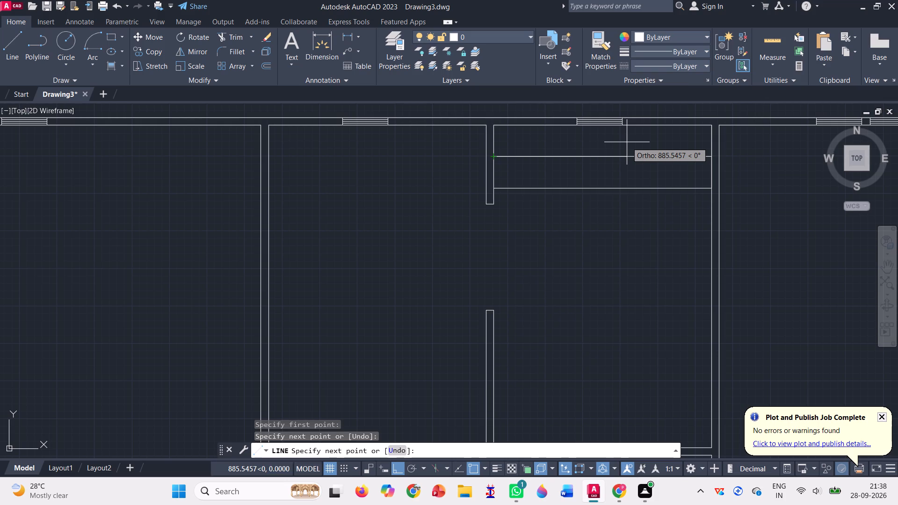
# Draw a line about 156 units long up the bathroom's east wall from the end of the middle line.
pyautogui.click(10, 56)
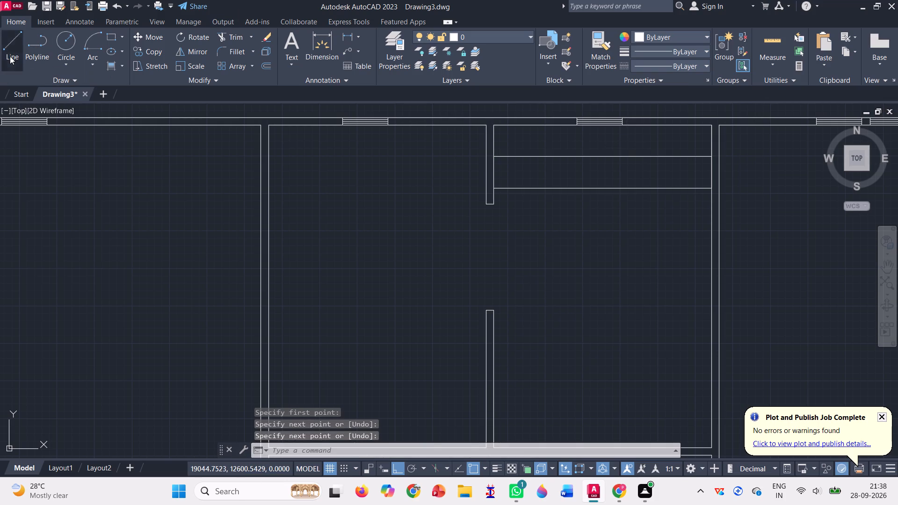
pyautogui.scroll(2, 731, 162)
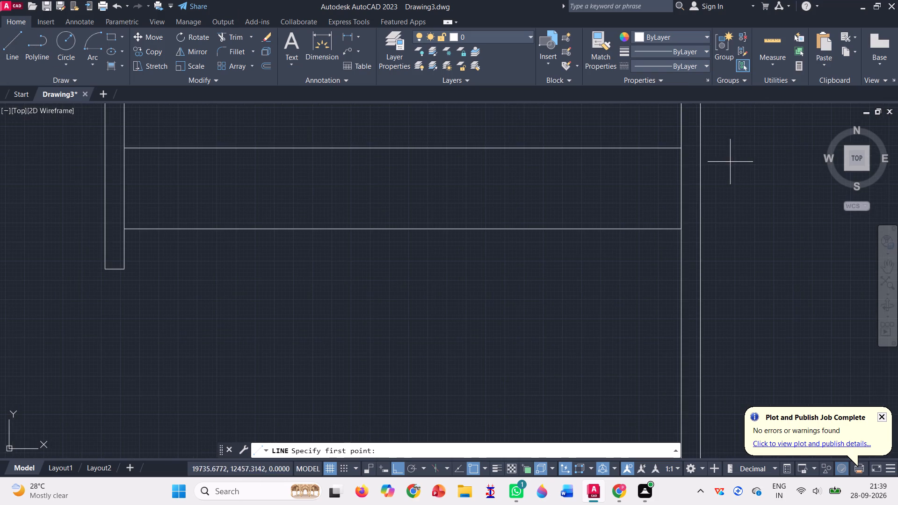
pyautogui.scroll(-4, 712, 142)
pyautogui.scroll(2, 719, 133)
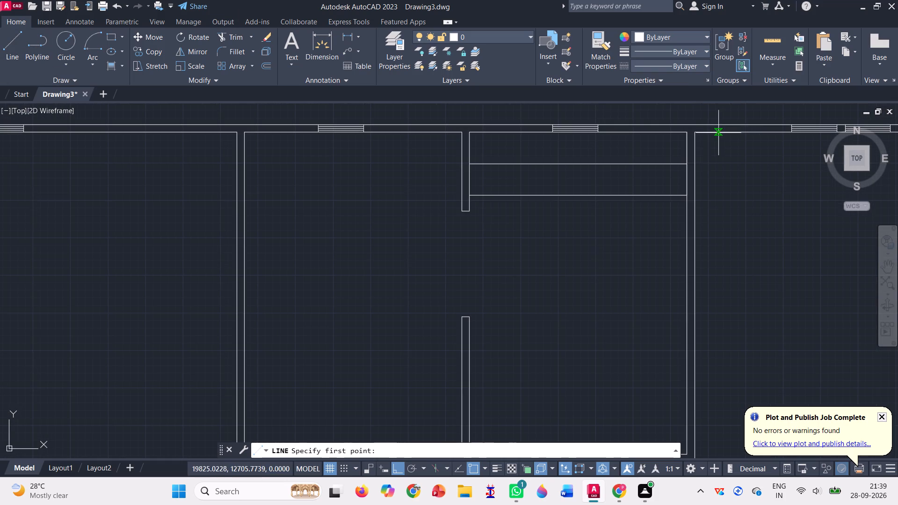
pyautogui.click(688, 165)
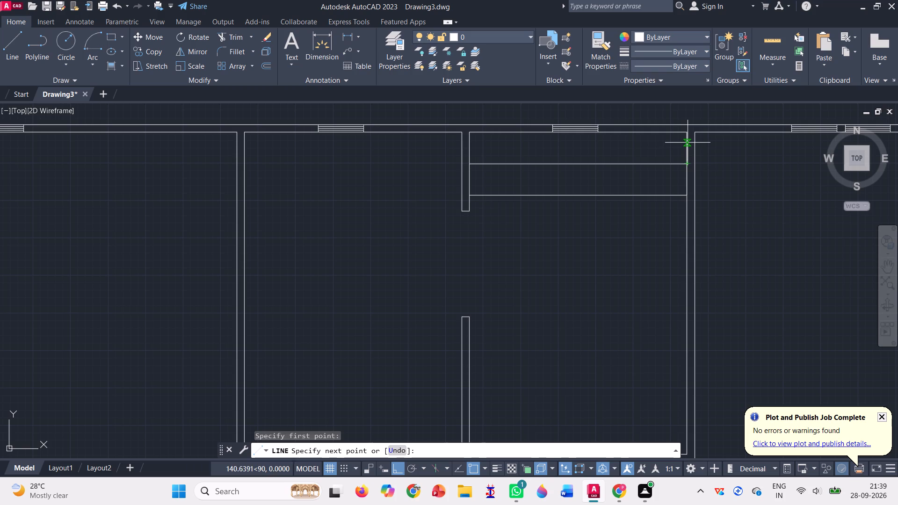
pyautogui.click(688, 140)
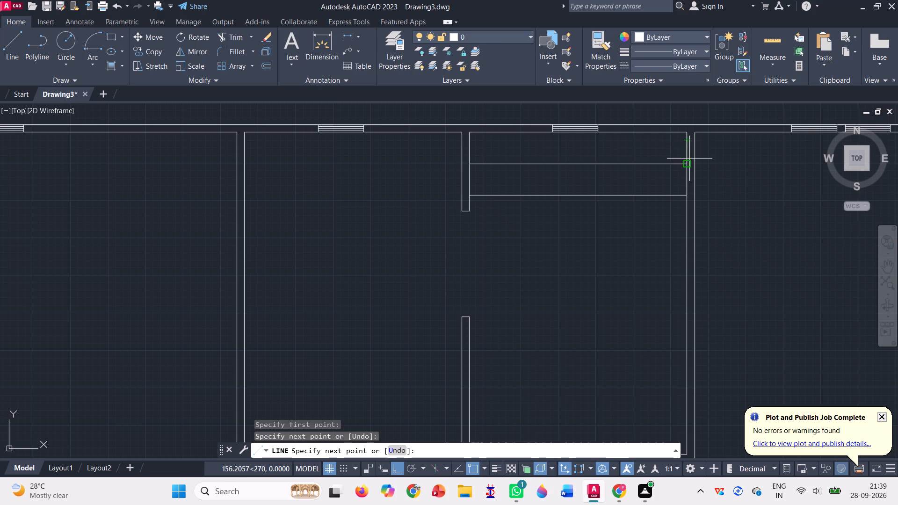
pyautogui.press('Return')
# Copy the short line on the east wall downward so that the copy starts at the end of the middle line.
pyautogui.click(161, 50)
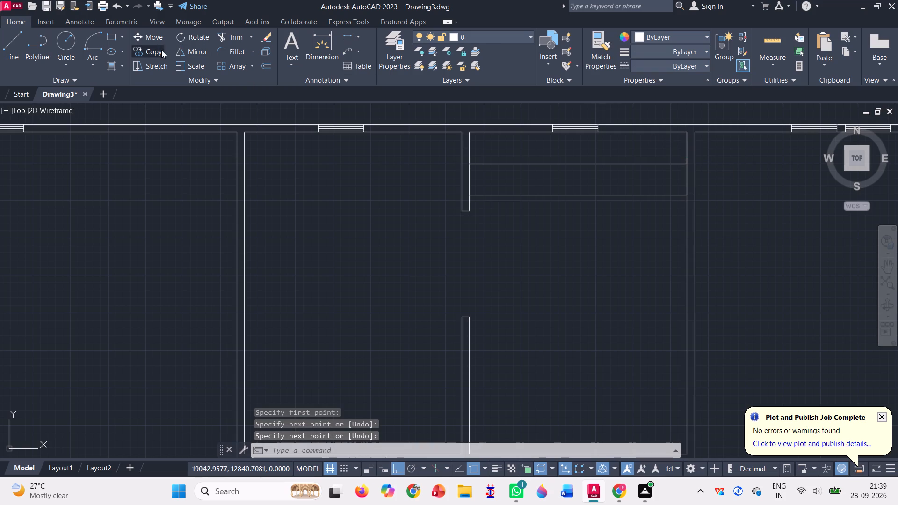
pyautogui.scroll(2, 687, 136)
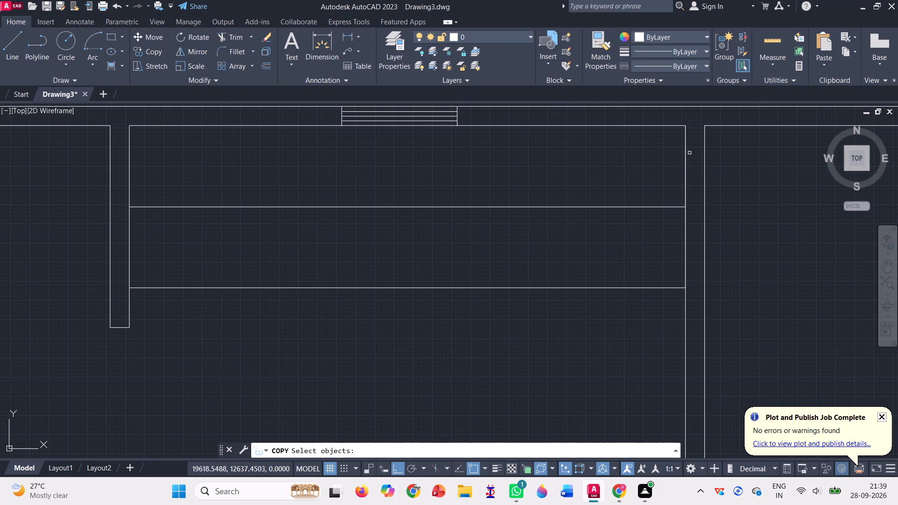
pyautogui.click(684, 166)
pyautogui.press('Return')
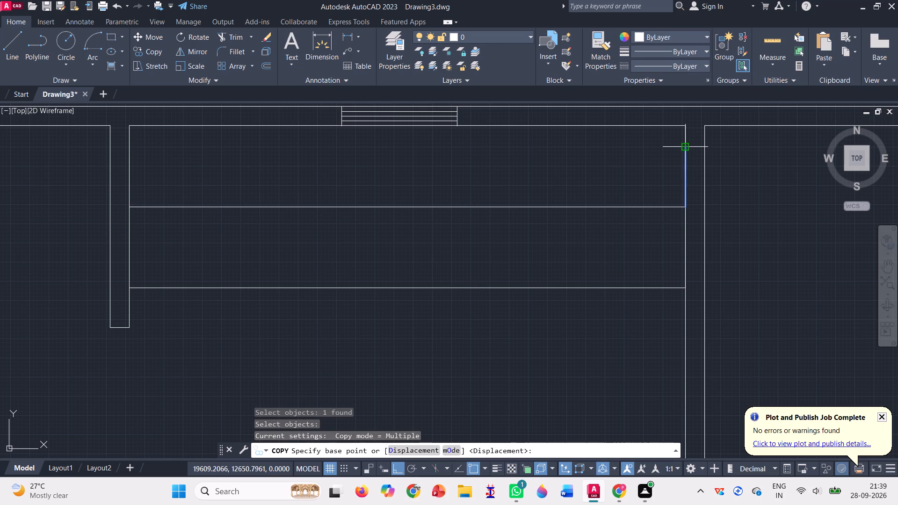
pyautogui.click(687, 148)
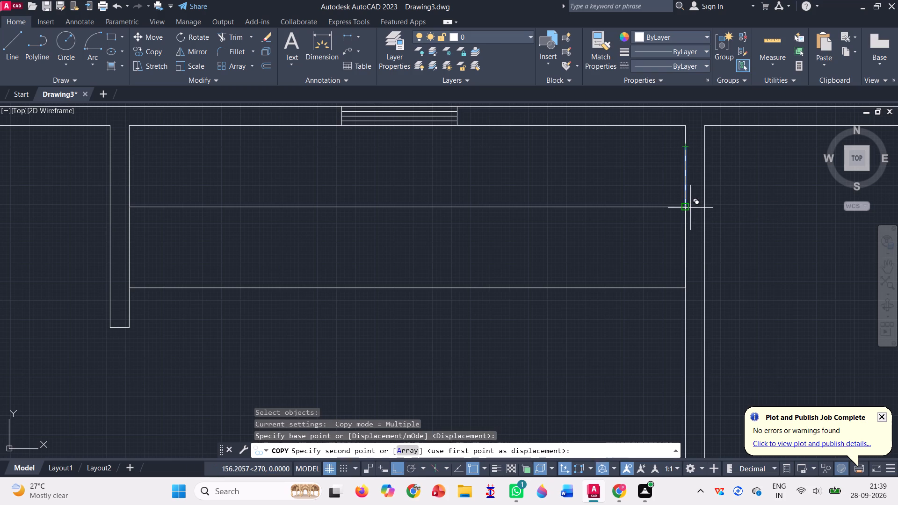
pyautogui.click(688, 209)
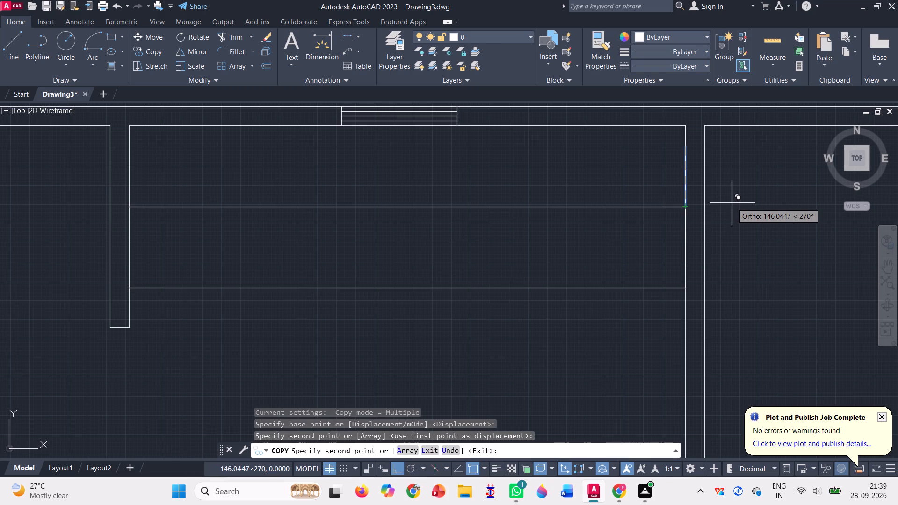
pyautogui.press('Return')
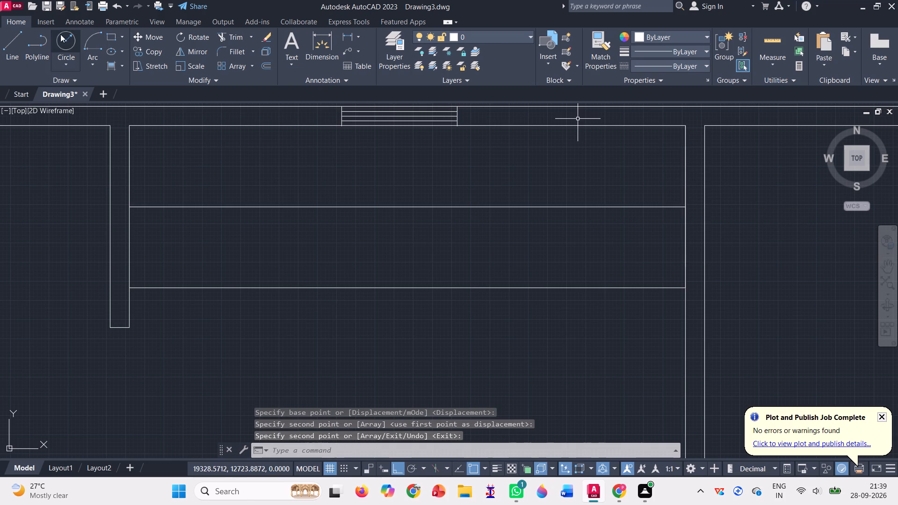
# Copy both short east-wall lines westward along the middle line at 50-unit intervals, from 50 through 1000 units.
pyautogui.click(153, 51)
pyautogui.click(684, 183)
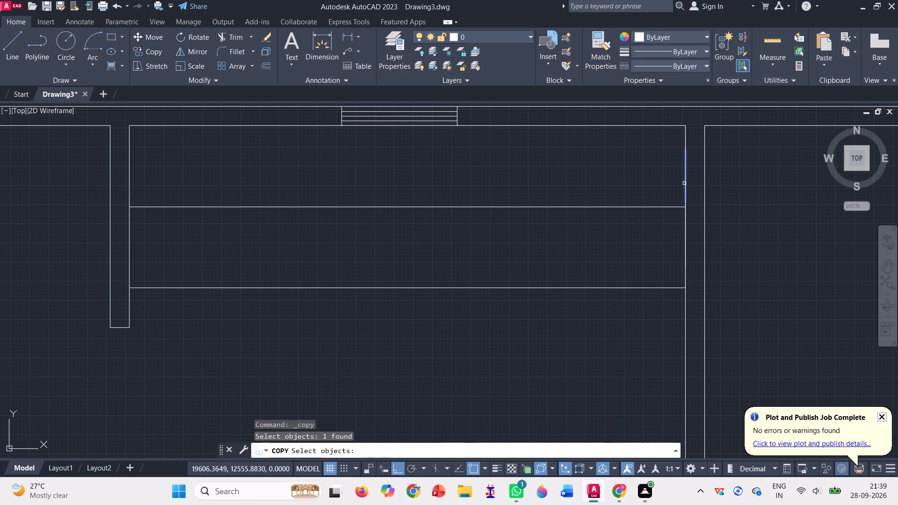
pyautogui.click(685, 222)
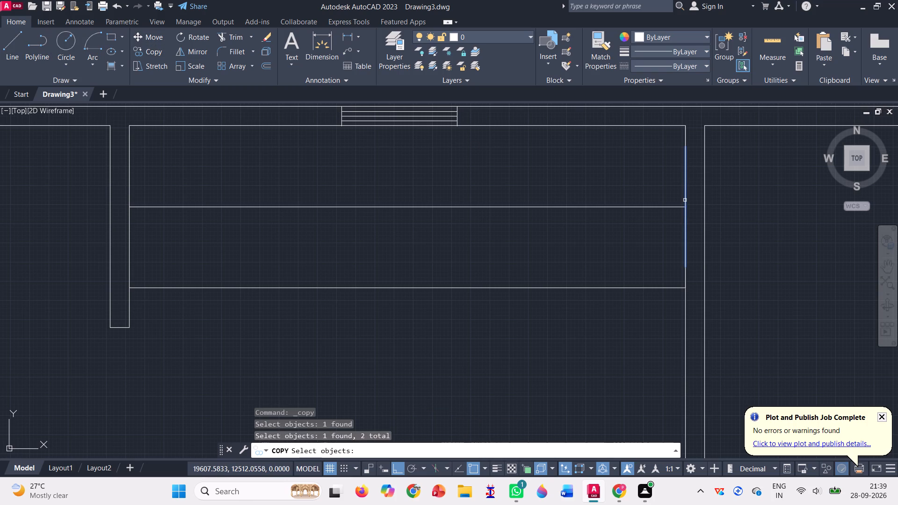
pyautogui.press('Return')
pyautogui.click(687, 205)
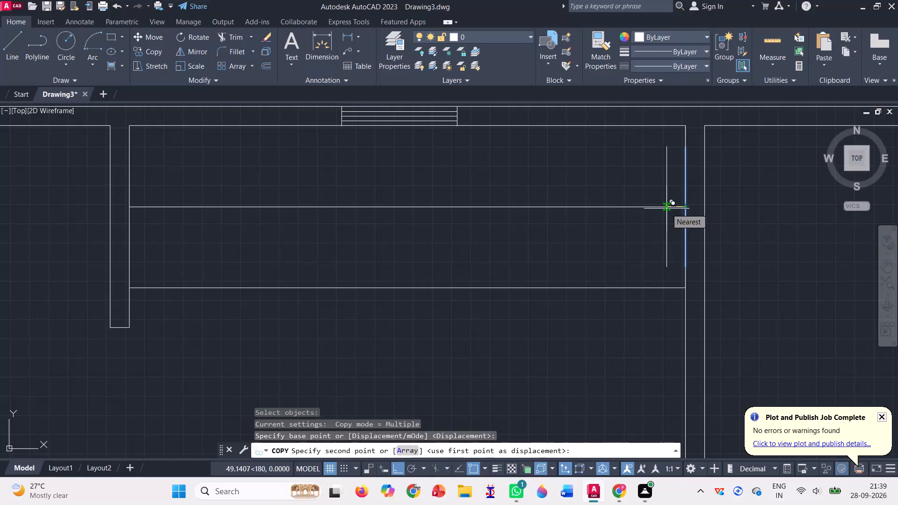
pyautogui.write('50')
pyautogui.press('Return')
pyautogui.write('100')
pyautogui.press('Return')
pyautogui.write('150')
pyautogui.press('Return')
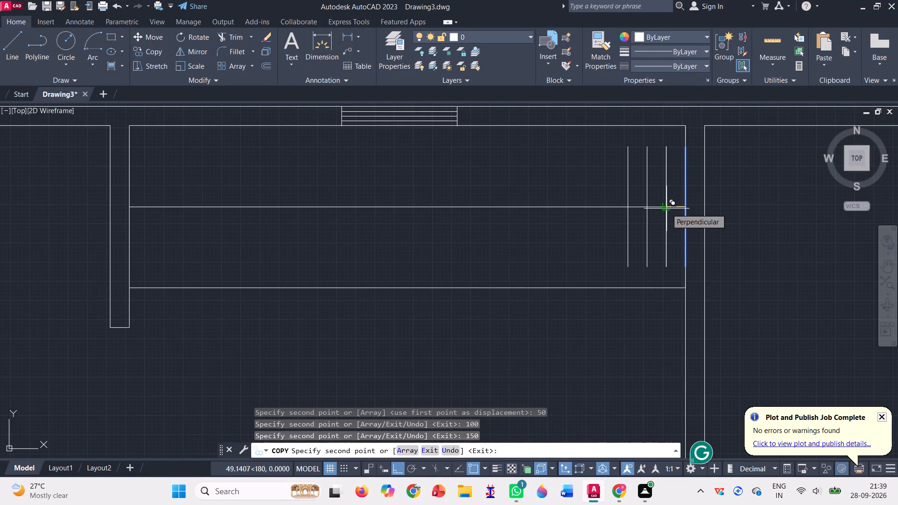
pyautogui.write('200')
pyautogui.press('Return')
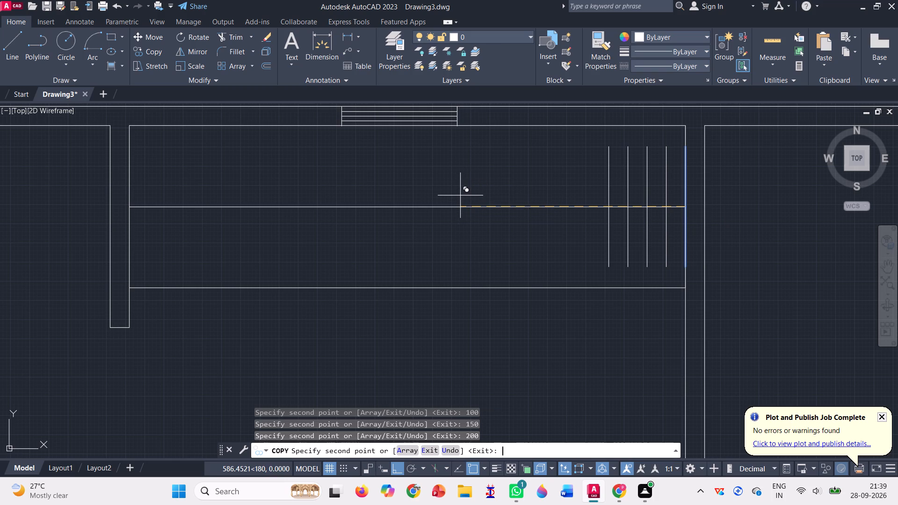
pyautogui.write('250')
pyautogui.press('Return')
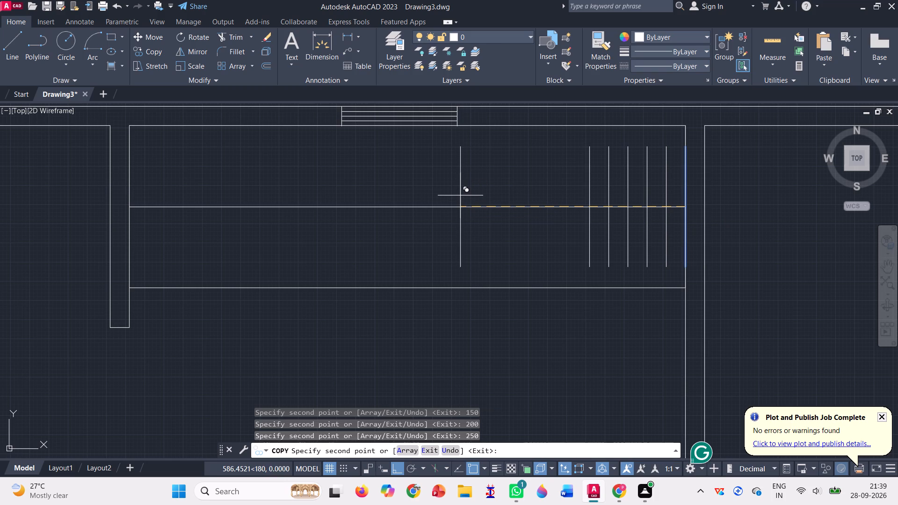
pyautogui.write('300')
pyautogui.press('Return')
pyautogui.write('34')
pyautogui.press('BackSpace')
pyautogui.write('50')
pyautogui.press('Return')
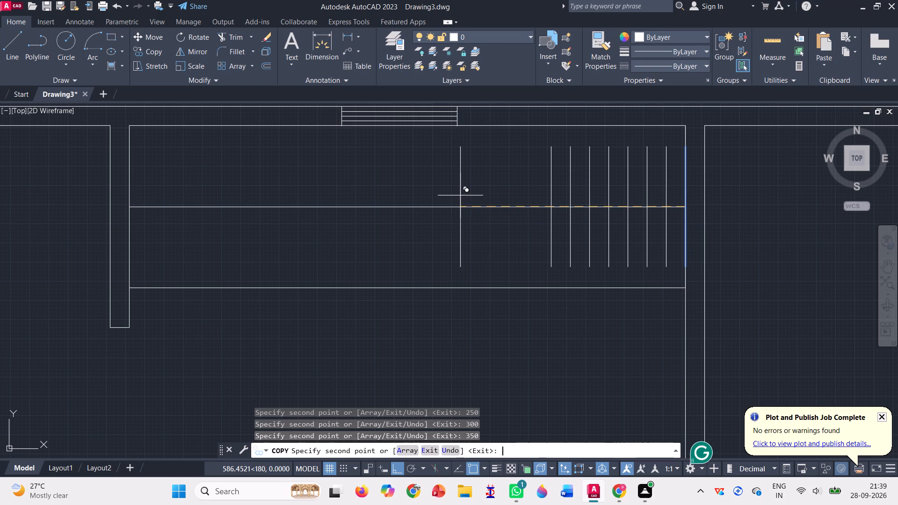
pyautogui.write('400')
pyautogui.press('Return')
pyautogui.write('450')
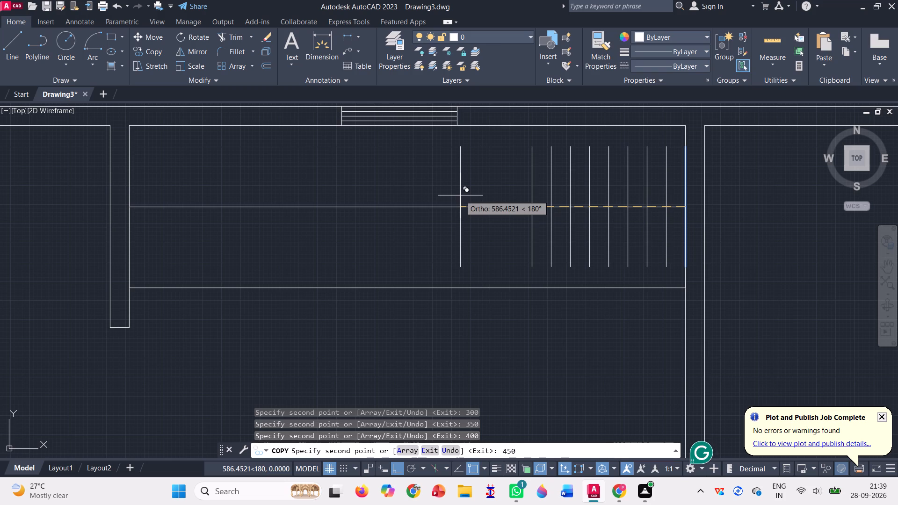
pyautogui.press('Return')
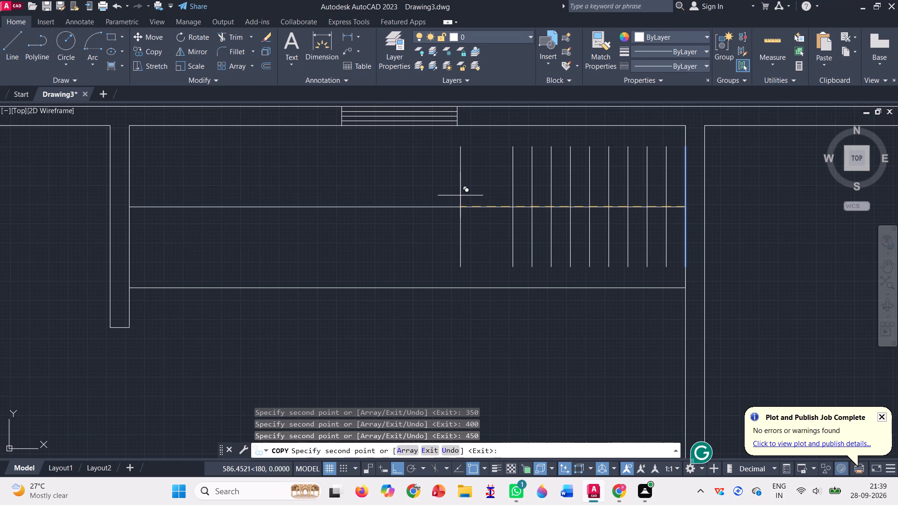
pyautogui.write('500')
pyautogui.press('Return')
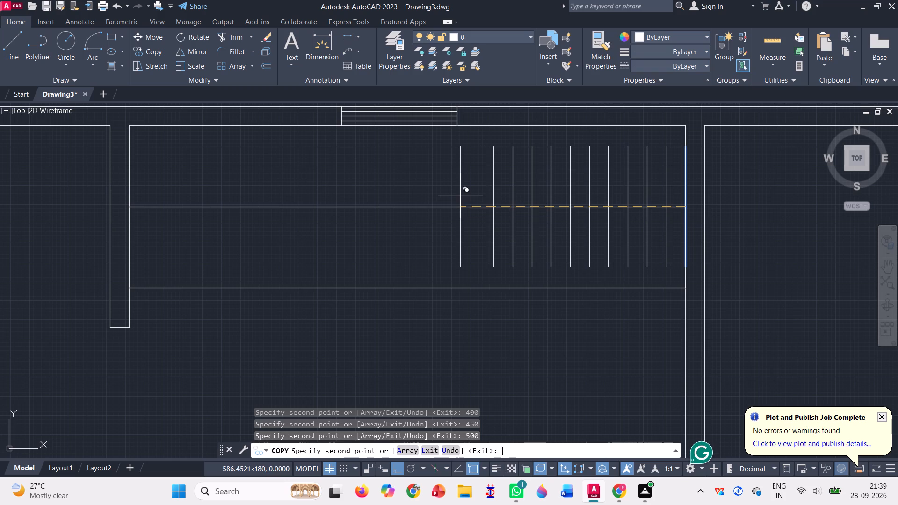
pyautogui.press('6')
pyautogui.press('BackSpace')
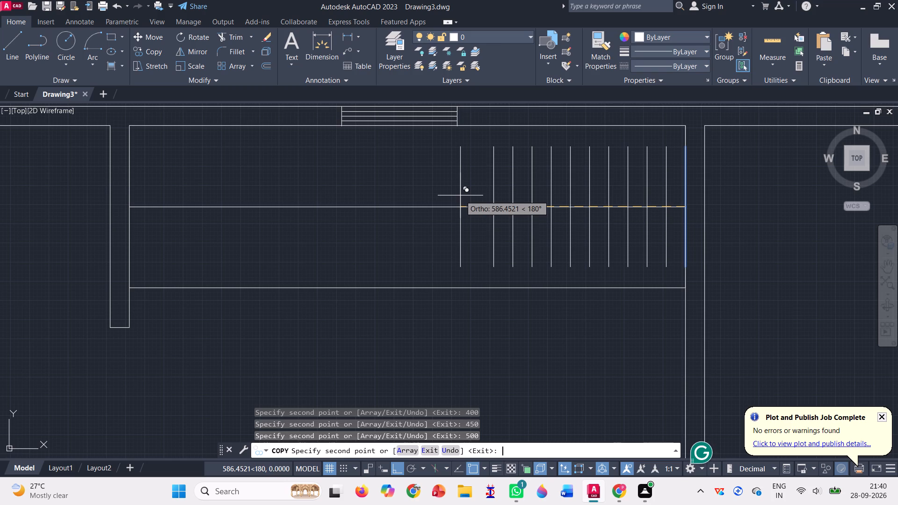
pyautogui.write('50')
pyautogui.press('BackSpace')
pyautogui.write('50')
pyautogui.press('Return')
pyautogui.write('600')
pyautogui.press('Return')
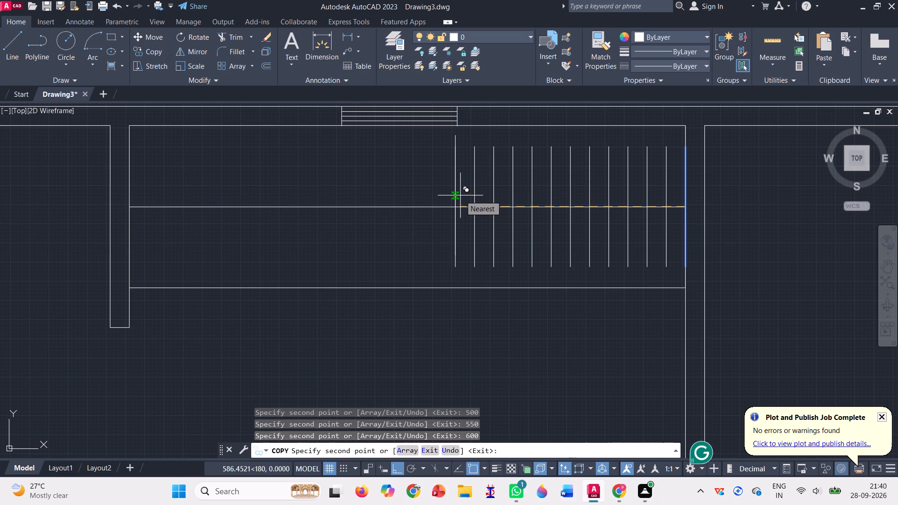
pyautogui.write('650')
pyautogui.press('Return')
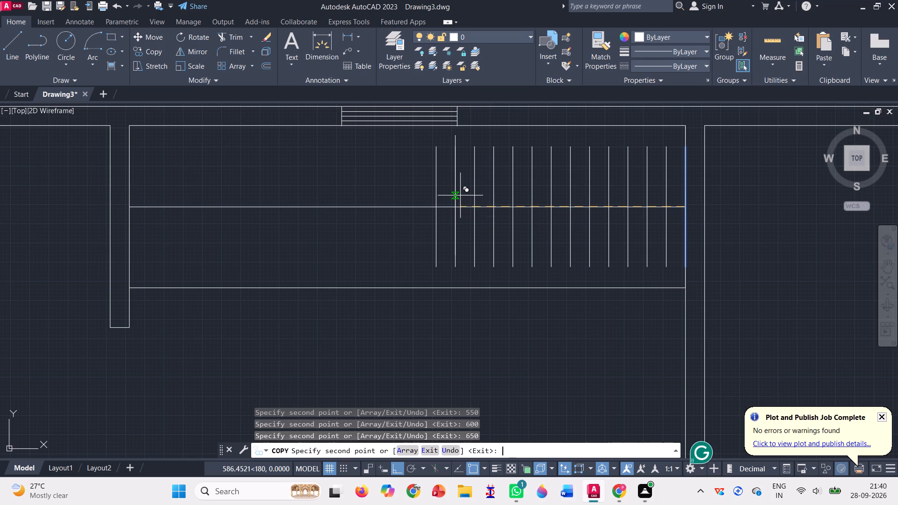
pyautogui.write('700')
pyautogui.press('Return')
pyautogui.write('750')
pyautogui.press('Return')
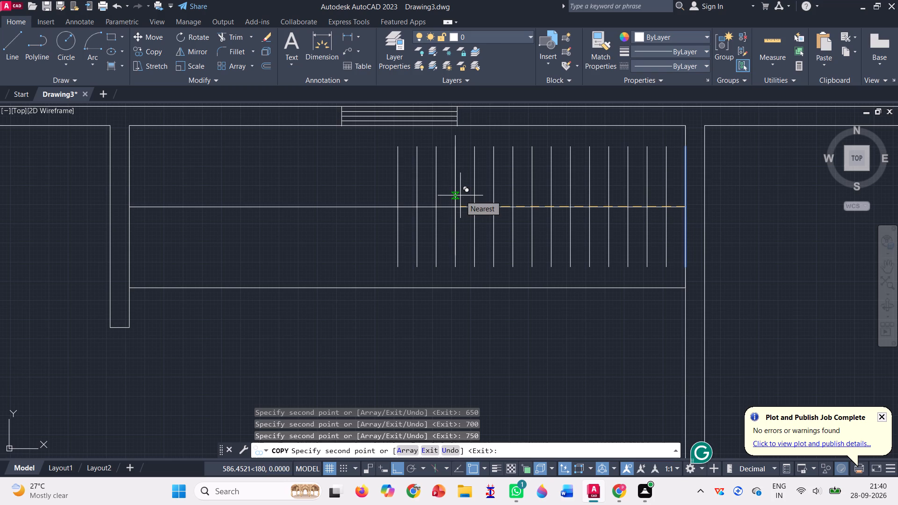
pyautogui.write('800')
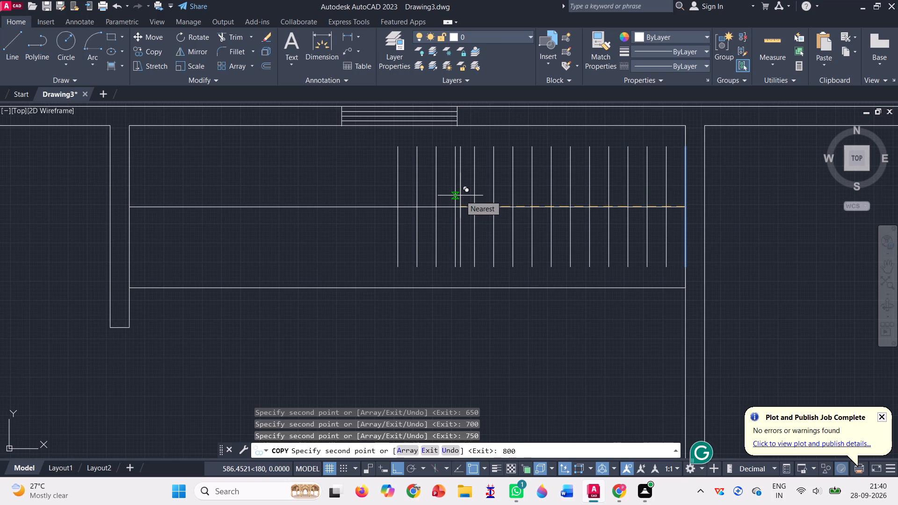
pyautogui.press('Return')
pyautogui.write('850')
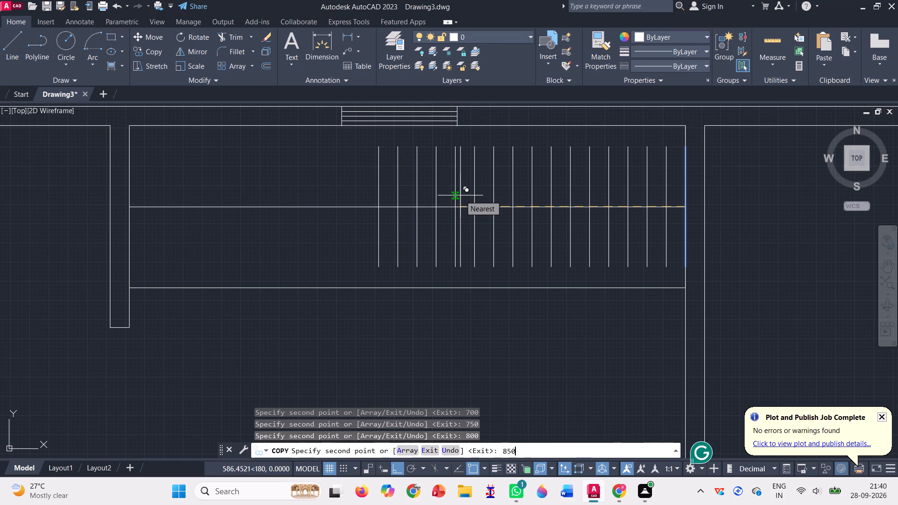
pyautogui.press('Return')
pyautogui.write('900')
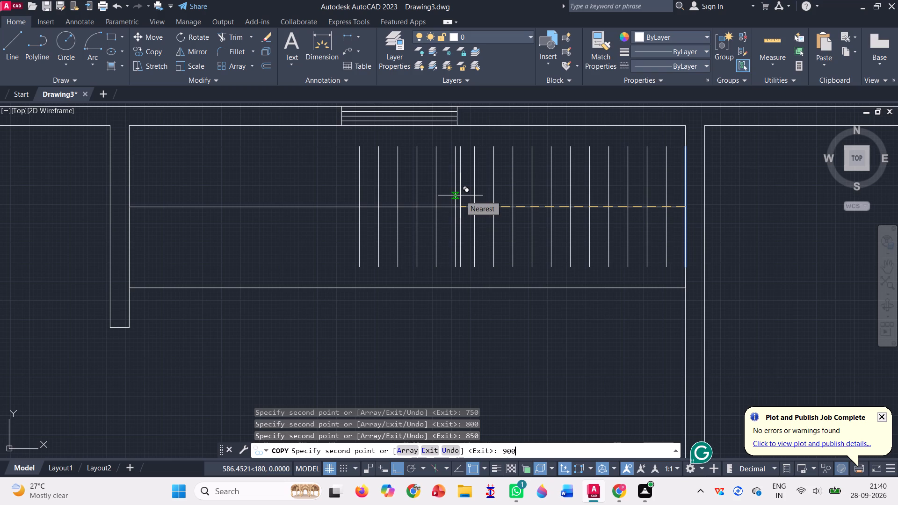
pyautogui.press('Return')
pyautogui.write('950')
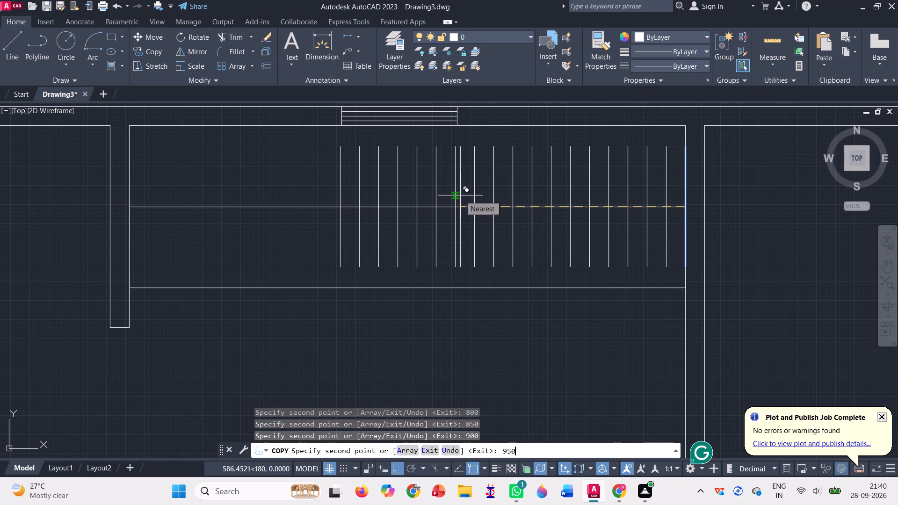
pyautogui.press('Return')
pyautogui.write('1000')
pyautogui.press('Return')
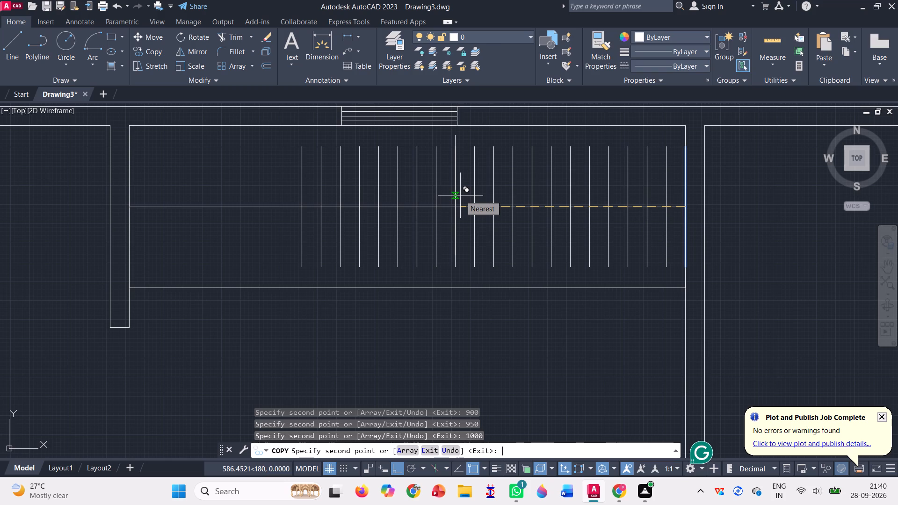
pyautogui.press('Return')
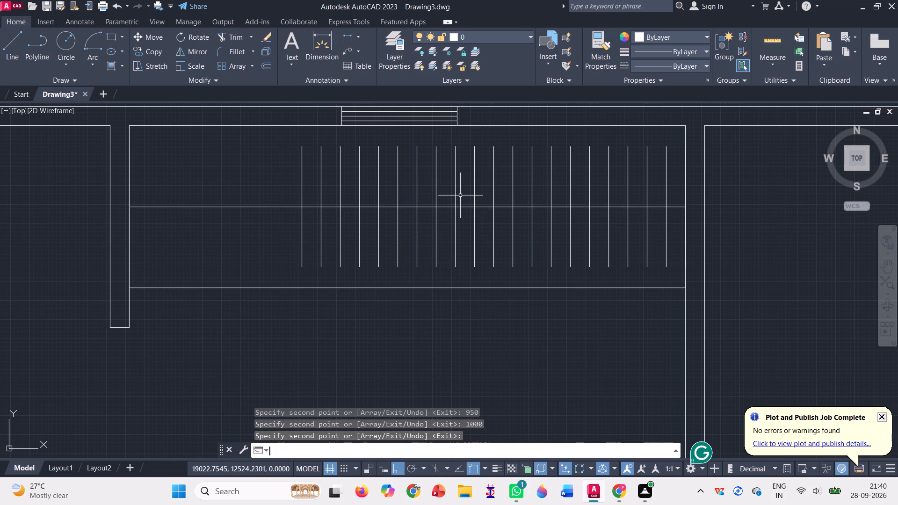
# Copy the nine westernmost pairs of short lines 400 units west, so the copied set starts on the last existing pair.
pyautogui.click(152, 50)
pyautogui.moveTo(273, 146); pyautogui.dragTo(351, 143)
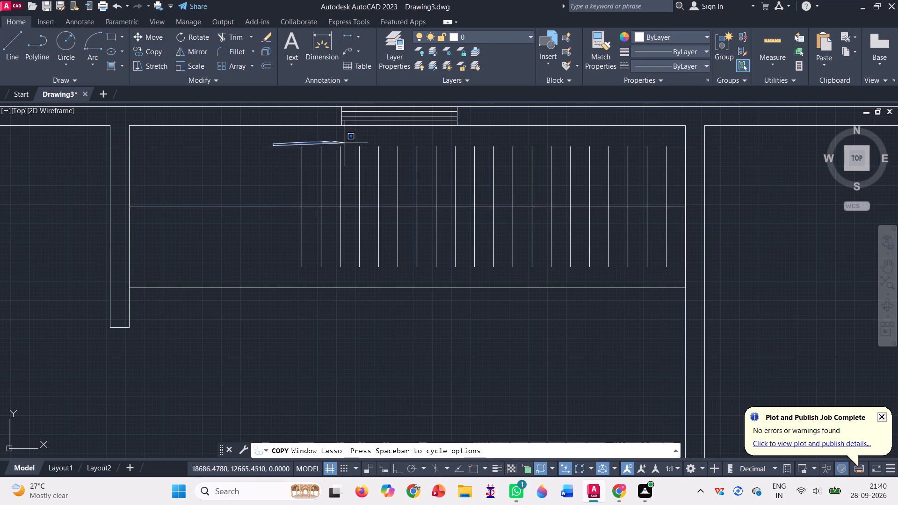
pyautogui.moveTo(351, 143); pyautogui.dragTo(465, 243)
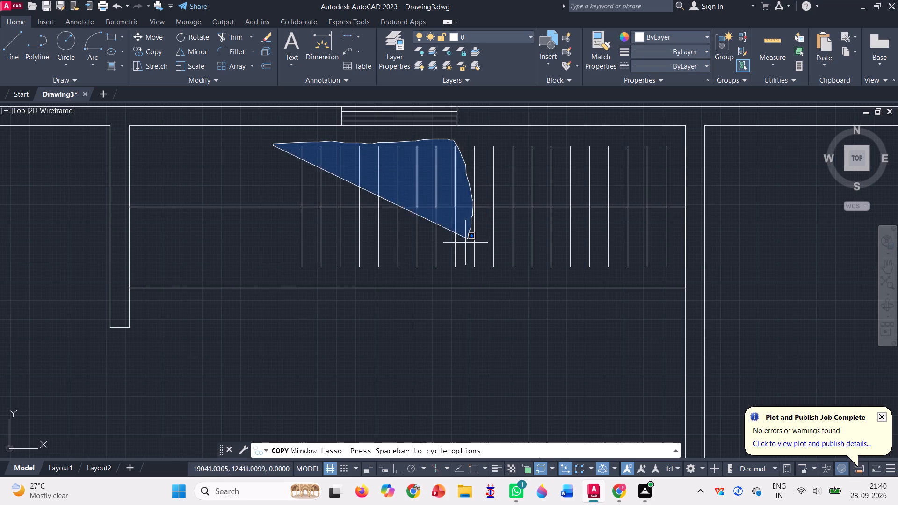
pyautogui.moveTo(465, 243); pyautogui.dragTo(324, 286)
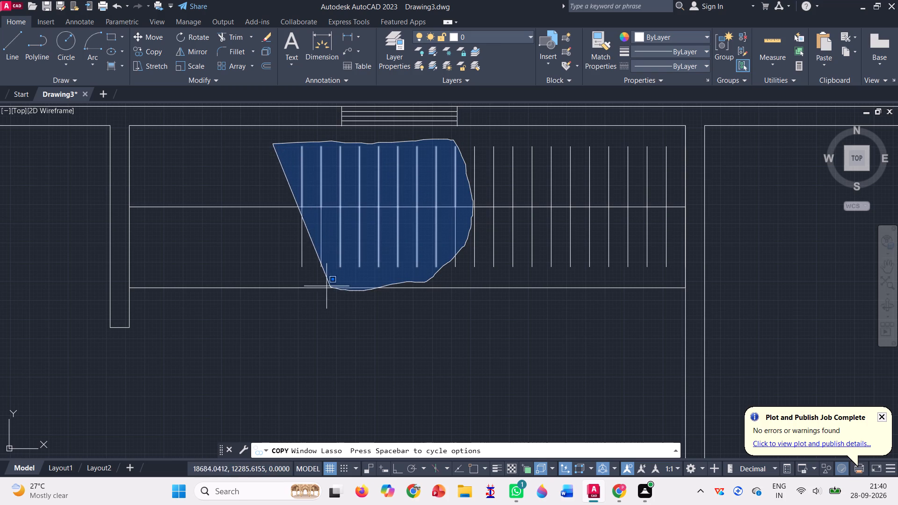
pyautogui.moveTo(324, 286); pyautogui.dragTo(292, 287)
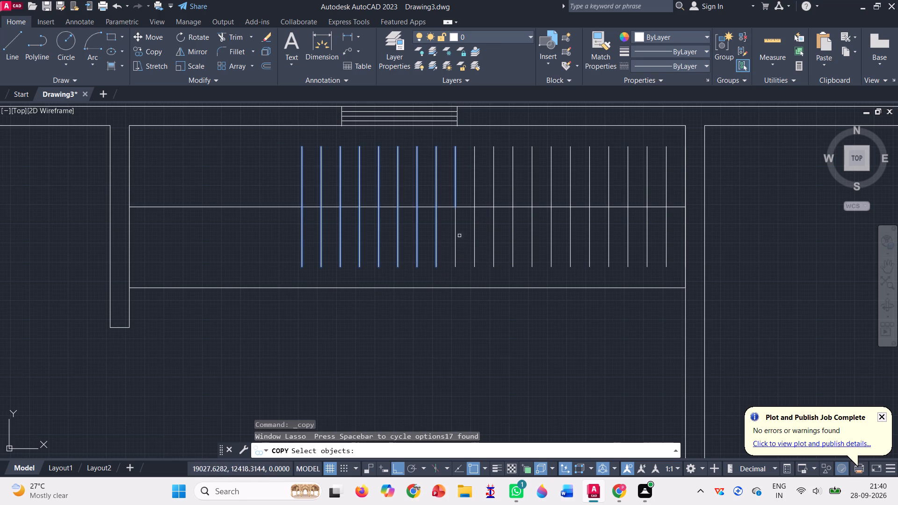
pyautogui.click(455, 234)
pyautogui.press('Return')
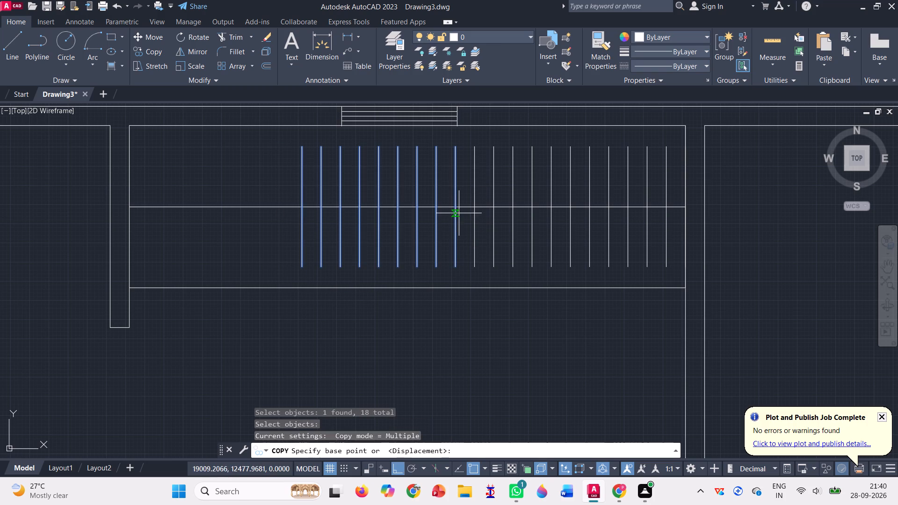
pyautogui.click(452, 206)
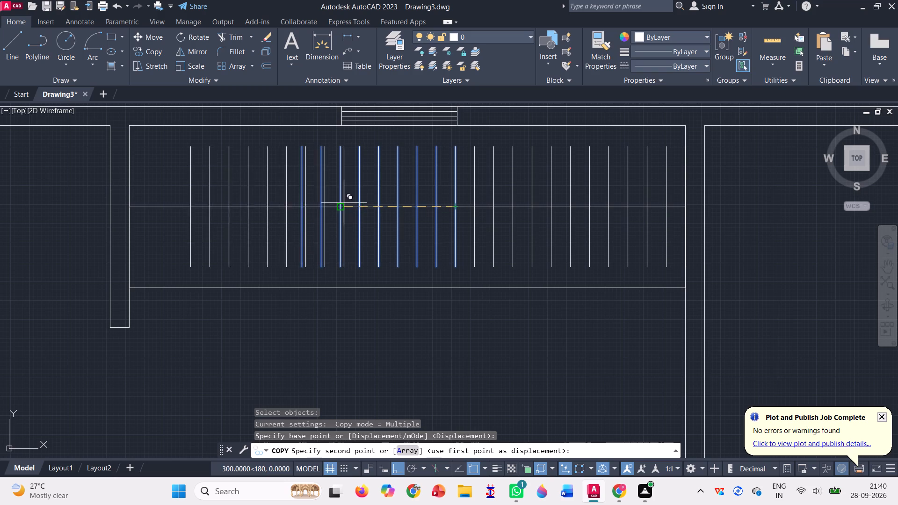
pyautogui.click(301, 208)
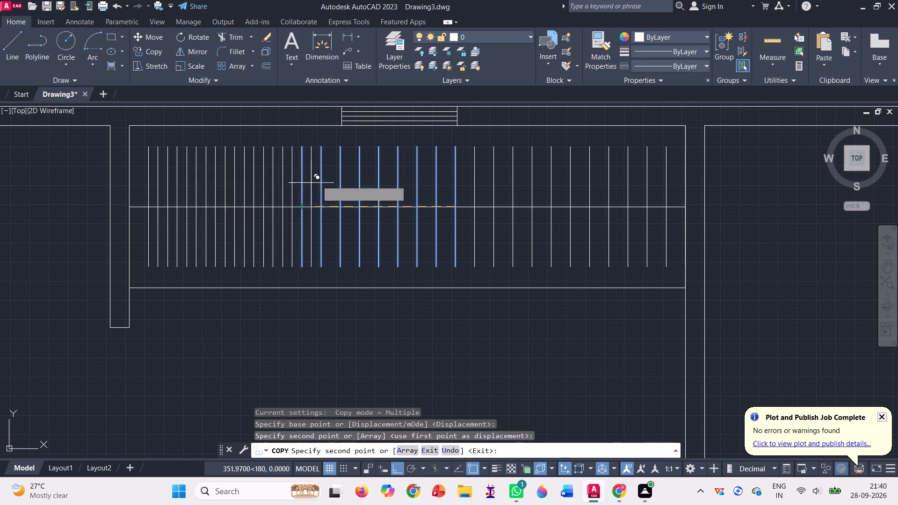
pyautogui.press('Escape')
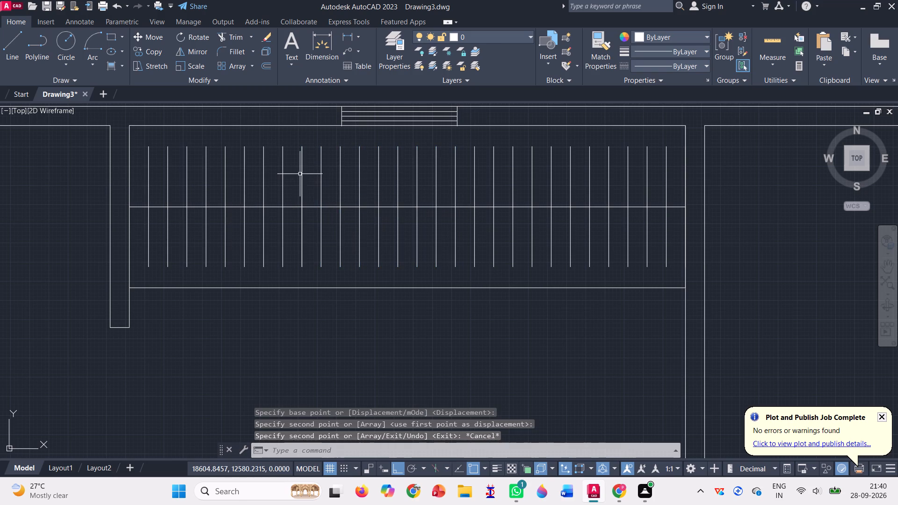
# Erase the duplicate upper and lower short lines where the copied set overlaps the original pair, 1000 units from the east wall.
pyautogui.click(300, 175)
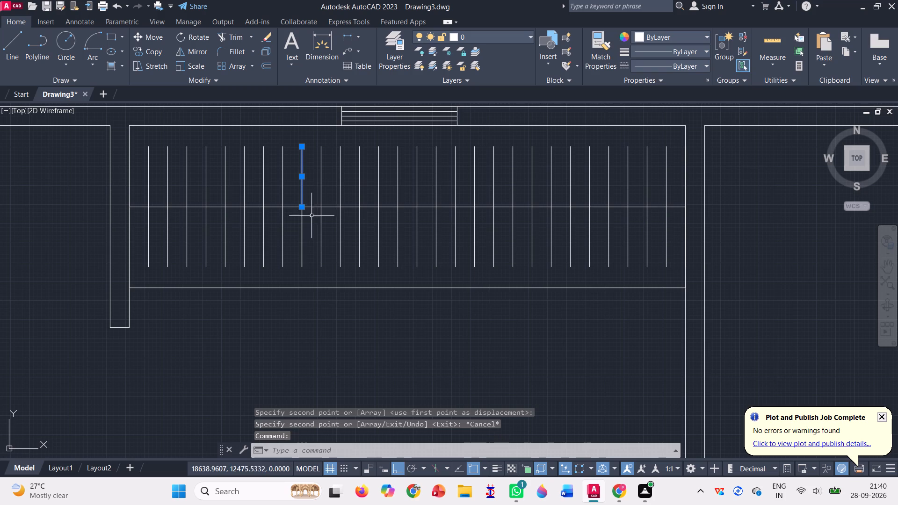
pyautogui.click(302, 226)
pyautogui.press('Delete')
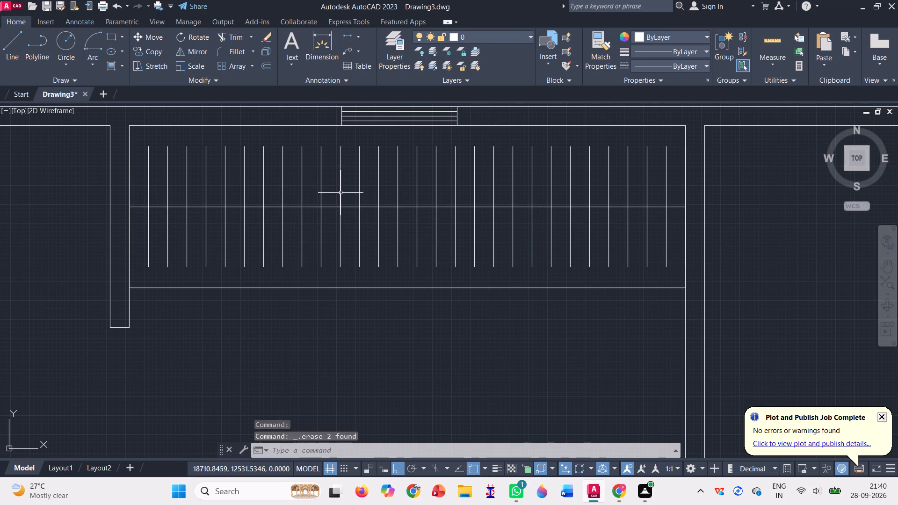
pyautogui.scroll(-1, 315, 187)
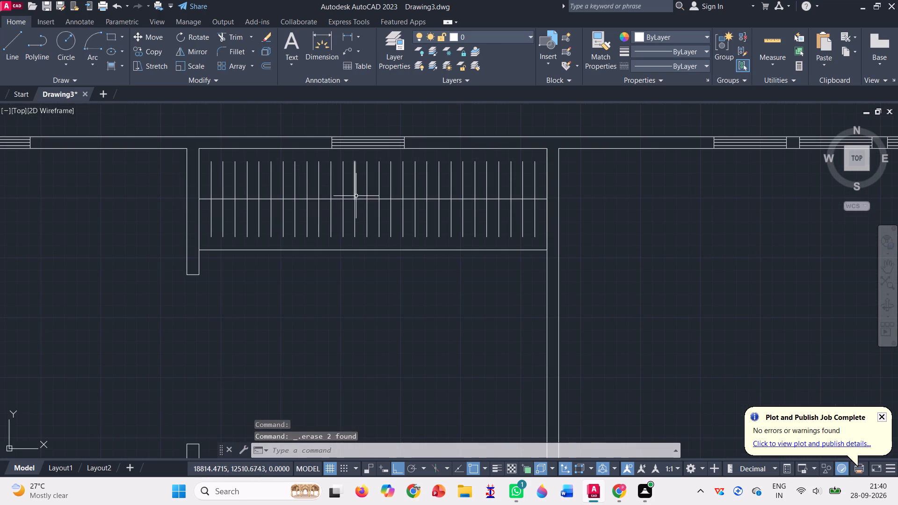
# Draw a line extending the east room's west wall face about 306 units south, and on east to the inner face of the east wall.
pyautogui.scroll(-2, 328, 256)
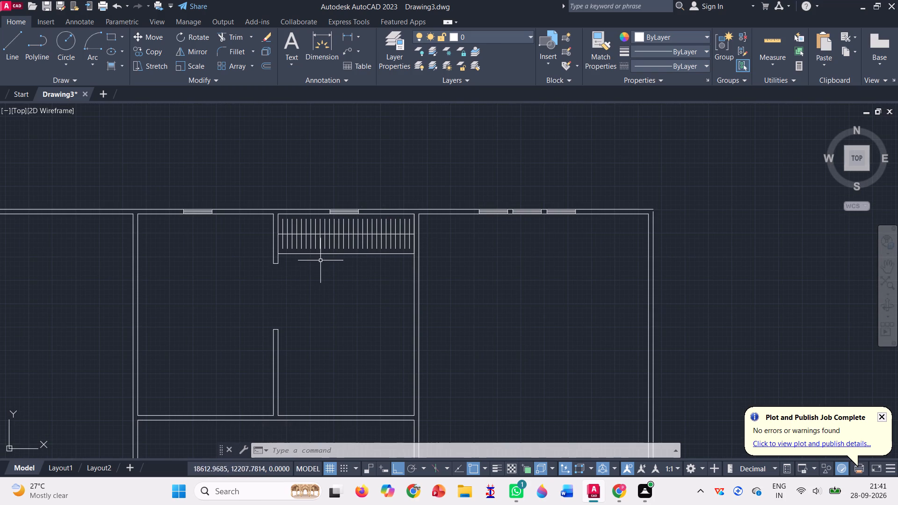
pyautogui.scroll(-1, 320, 260)
pyautogui.scroll(-1, 299, 205)
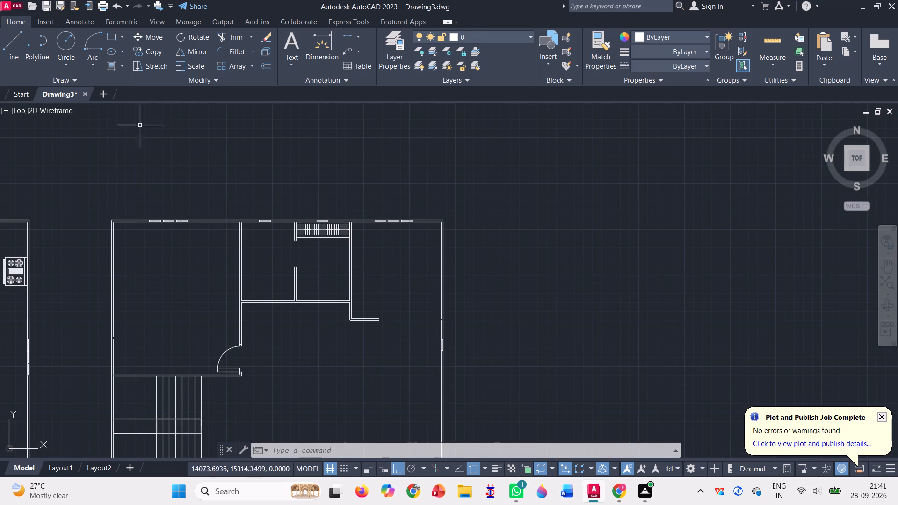
pyautogui.click(22, 37)
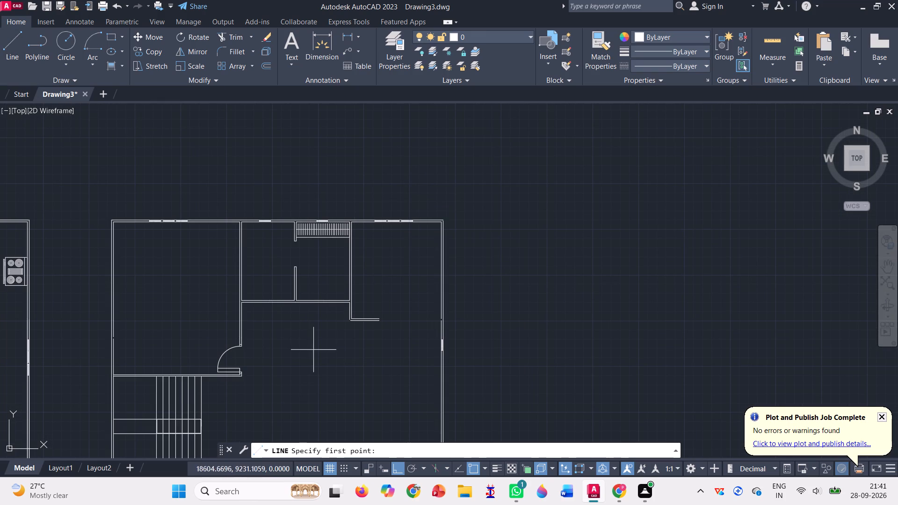
pyautogui.scroll(3, 376, 319)
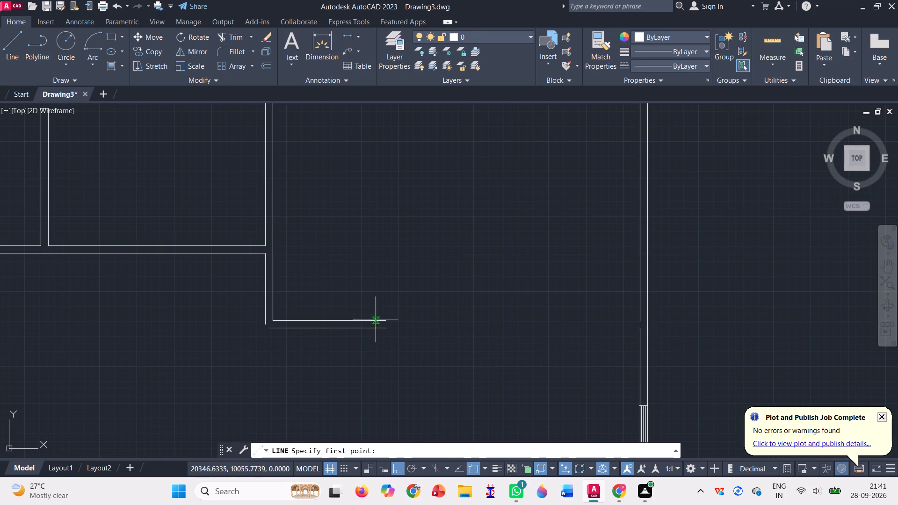
pyautogui.click(263, 323)
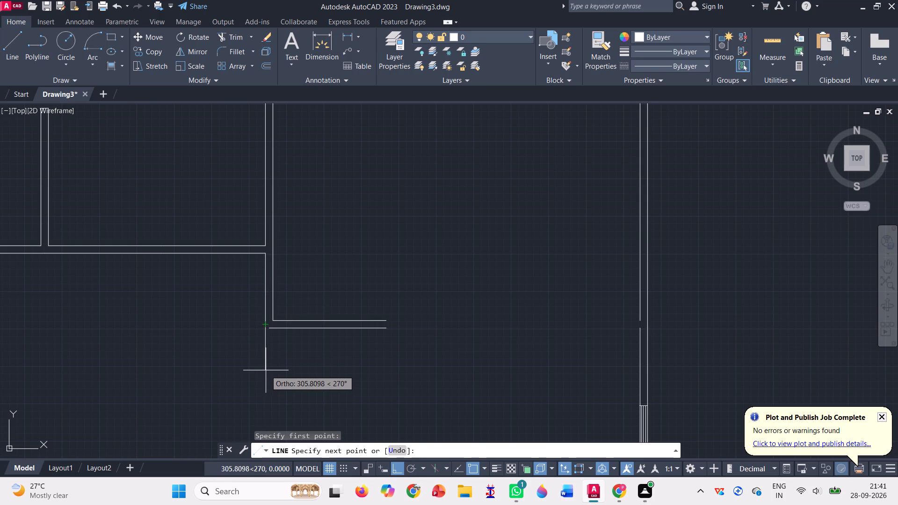
pyautogui.click(266, 369)
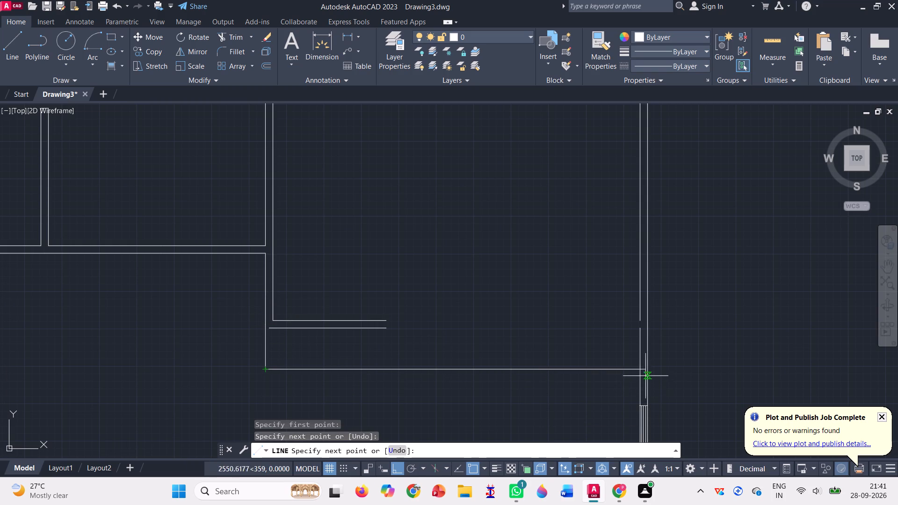
pyautogui.click(643, 369)
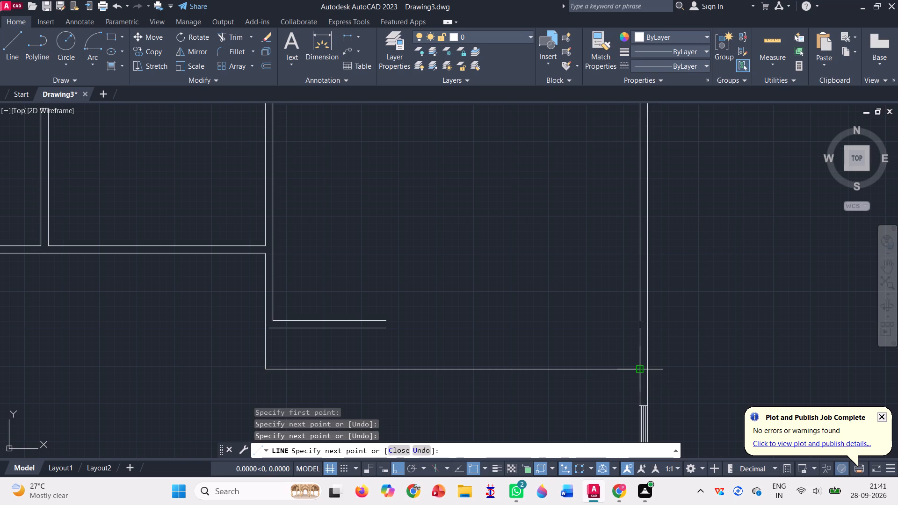
pyautogui.press('Return')
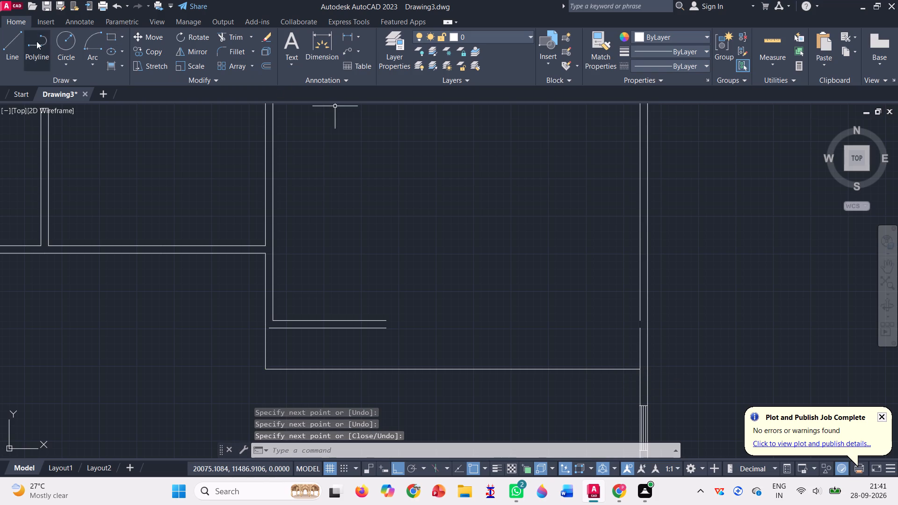
# Move the two short parallel stub-wall lines south so the lower one's west end meets the new wall line's corner.
pyautogui.click(150, 40)
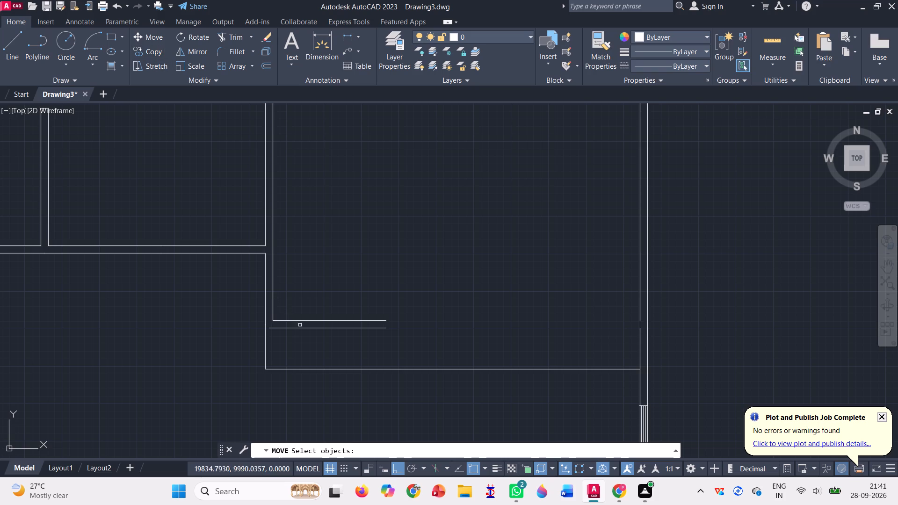
pyautogui.click(300, 321)
pyautogui.click(300, 328)
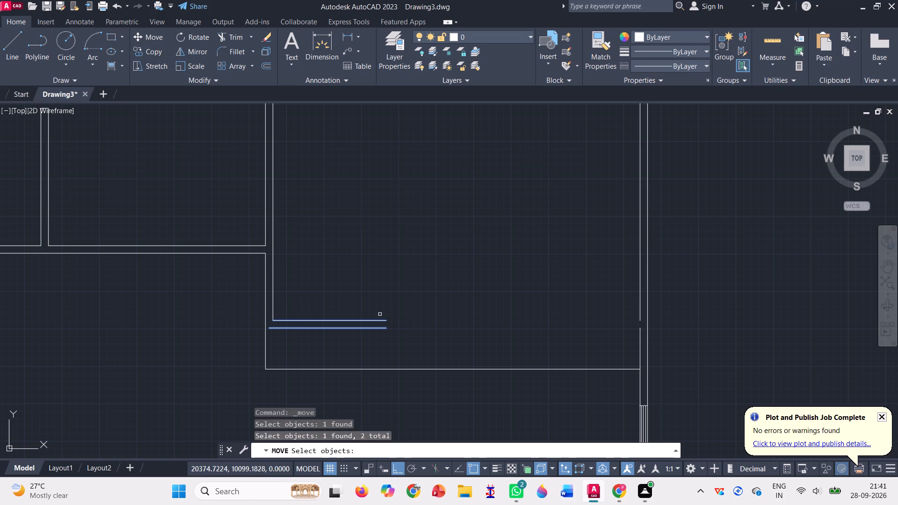
pyautogui.press('Return')
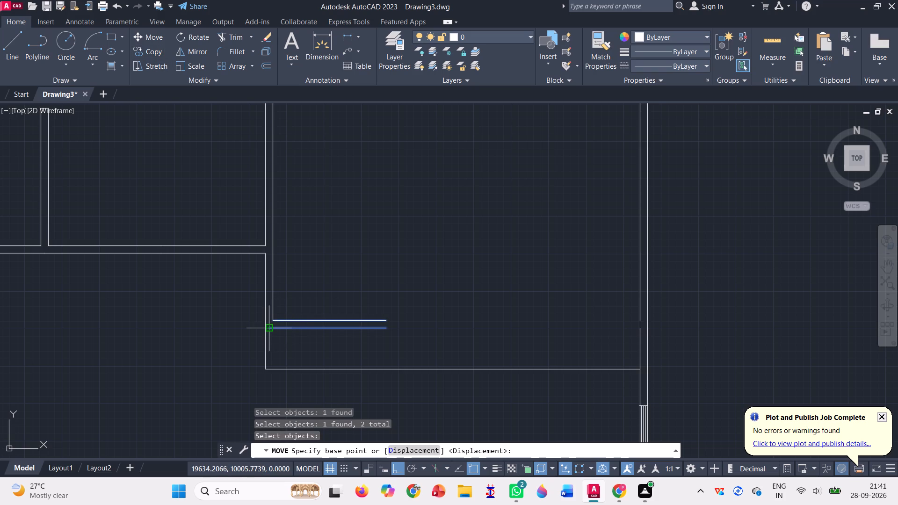
pyautogui.click(272, 325)
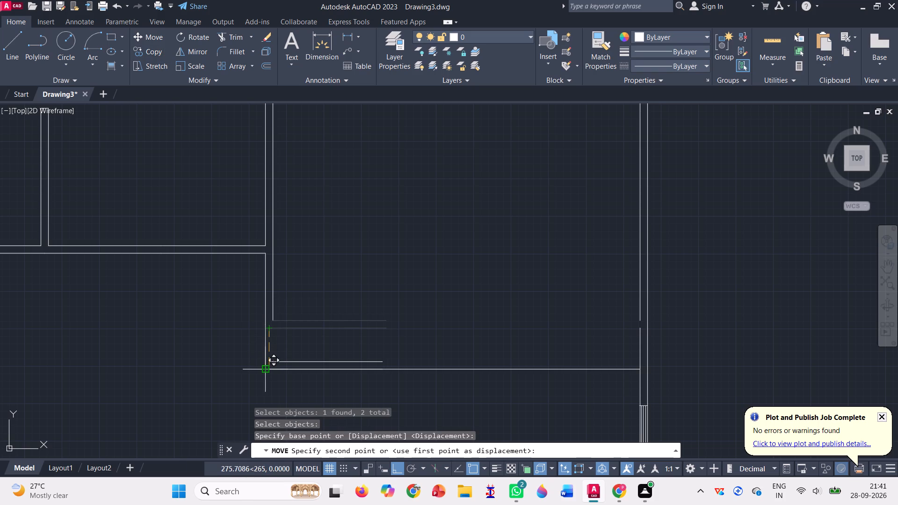
pyautogui.click(264, 368)
pyautogui.press('Escape')
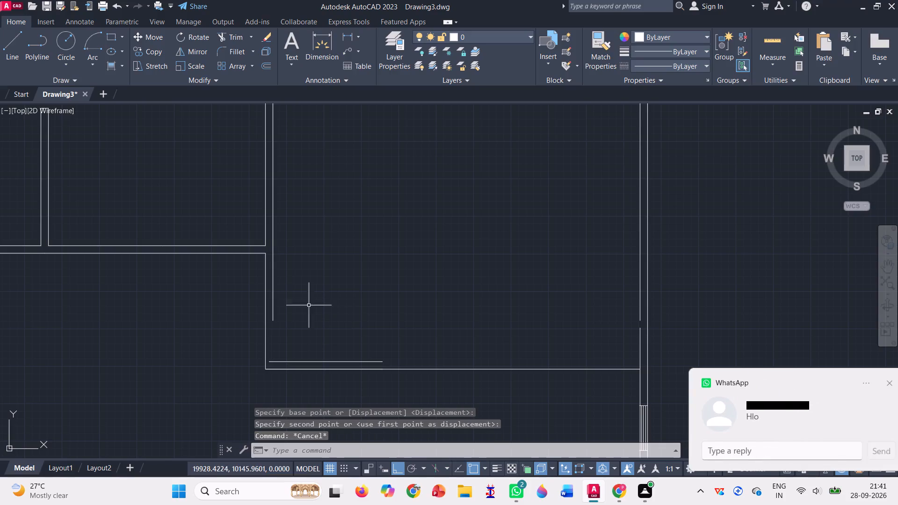
# Draw the inner wall line from the west wall's open end south to the moved stub, east to the east wall, and north across its gap.
pyautogui.click(12, 44)
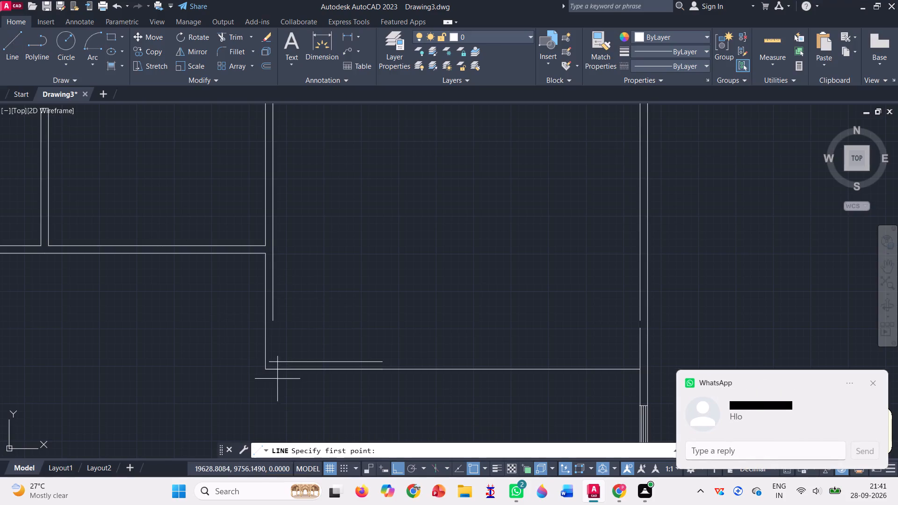
pyautogui.click(273, 319)
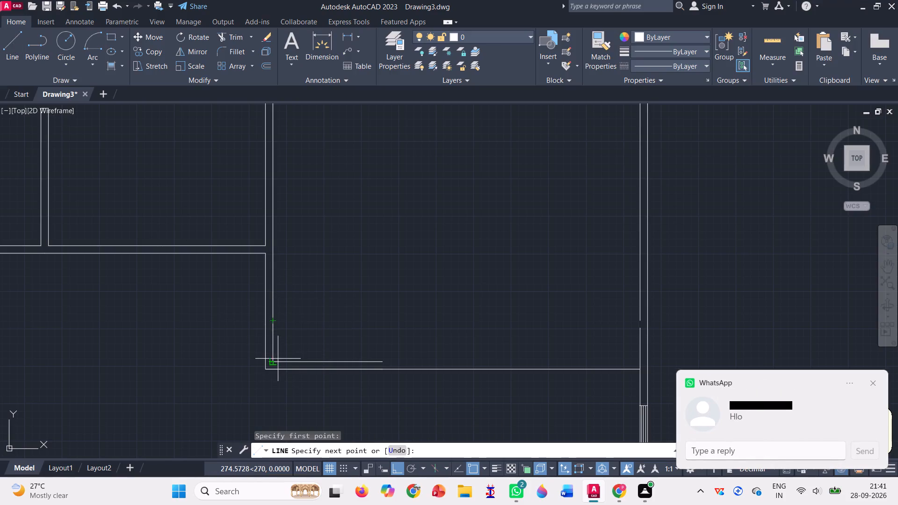
pyautogui.click(273, 362)
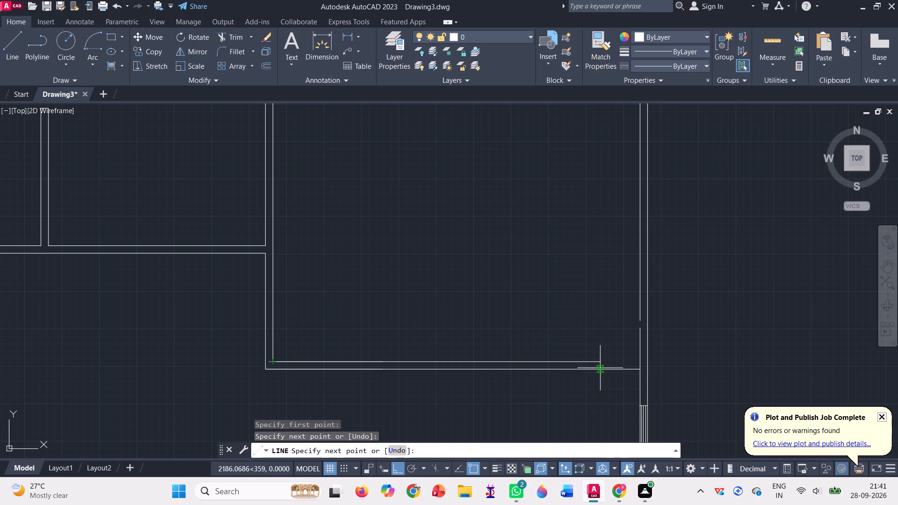
pyautogui.click(639, 359)
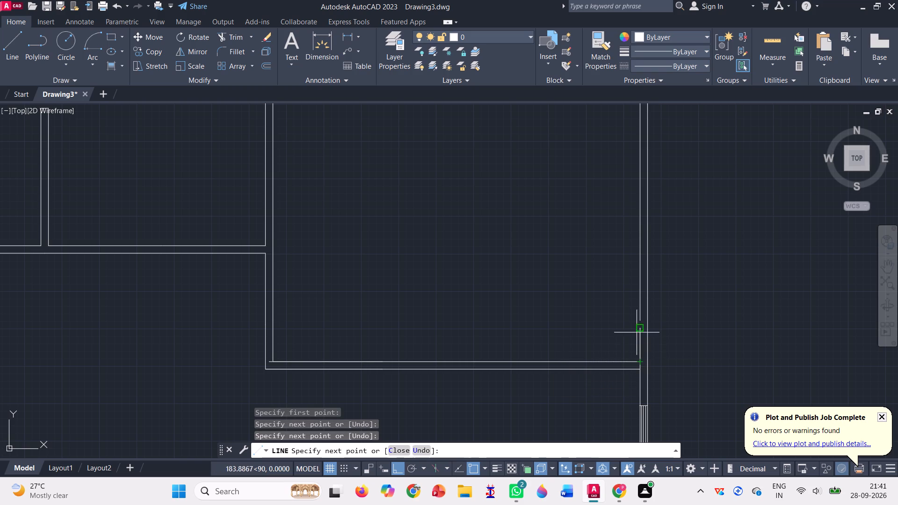
pyautogui.click(643, 317)
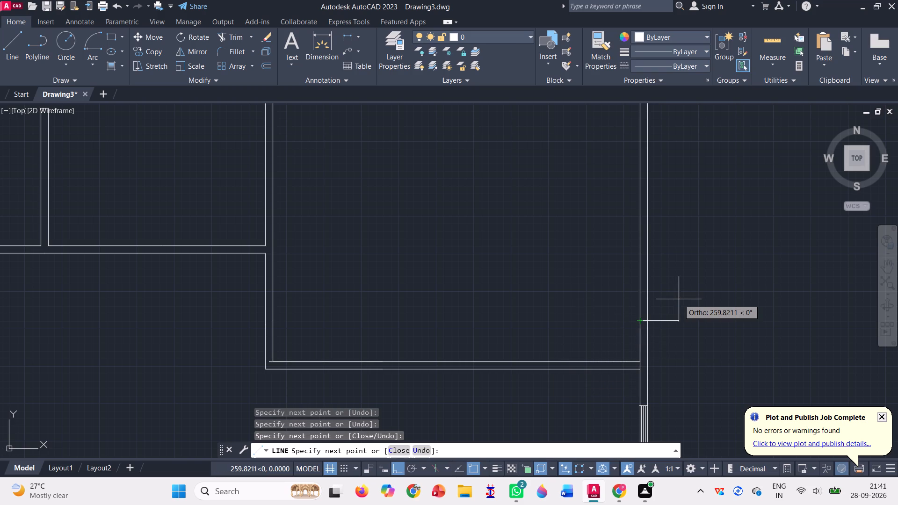
pyautogui.press('Return')
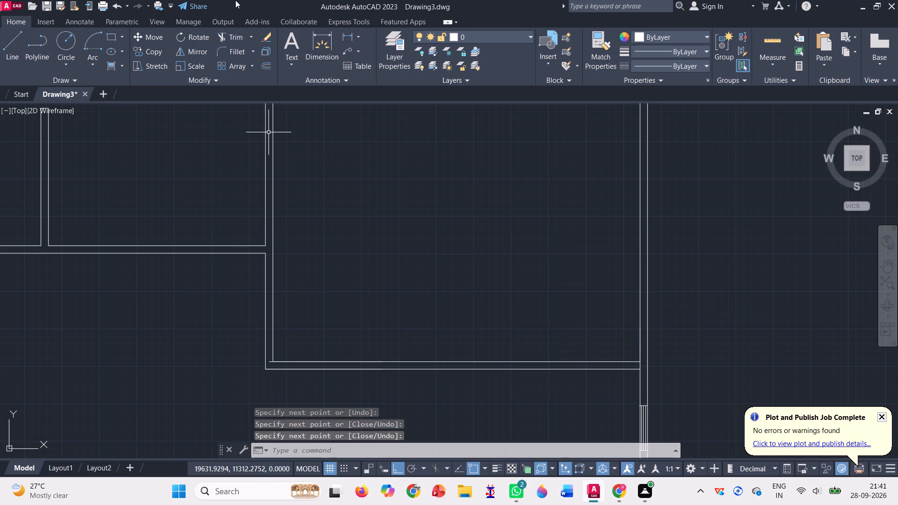
# Trim the stub line's overshoot at the inner southwest corner of the enlarged east room.
pyautogui.click(233, 38)
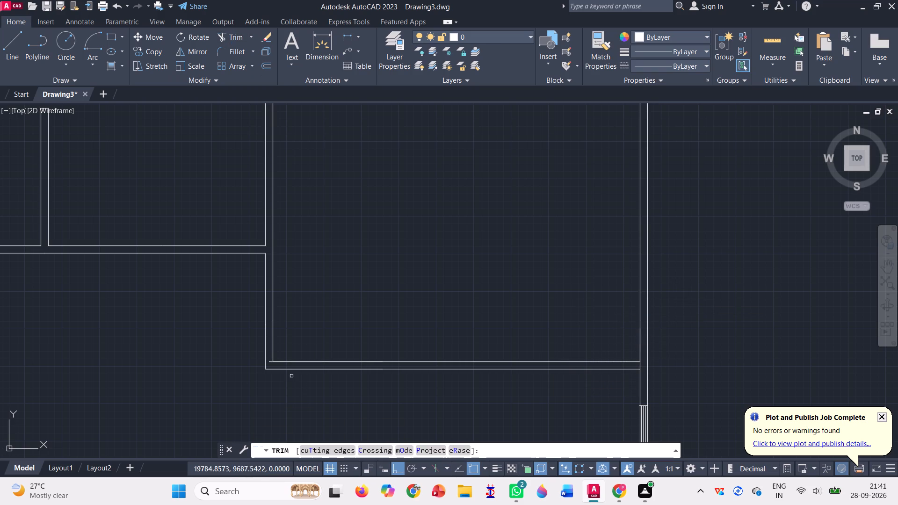
pyautogui.scroll(3, 285, 361)
pyautogui.moveTo(222, 357); pyautogui.dragTo(226, 376)
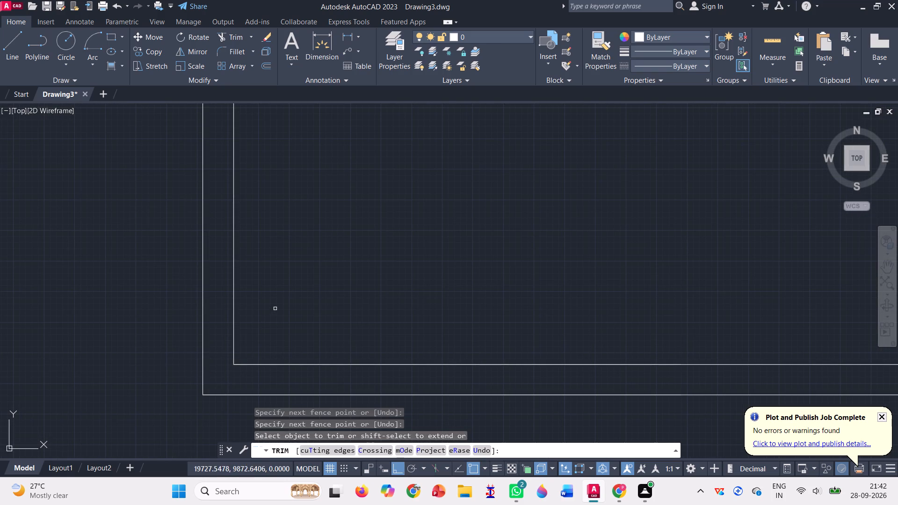
pyautogui.press('Escape')
# Draw lines from the east wall along the new wall's south face, 1800 units west and on to its corner, 1800 south, and back east.
pyautogui.scroll(-3, 303, 255)
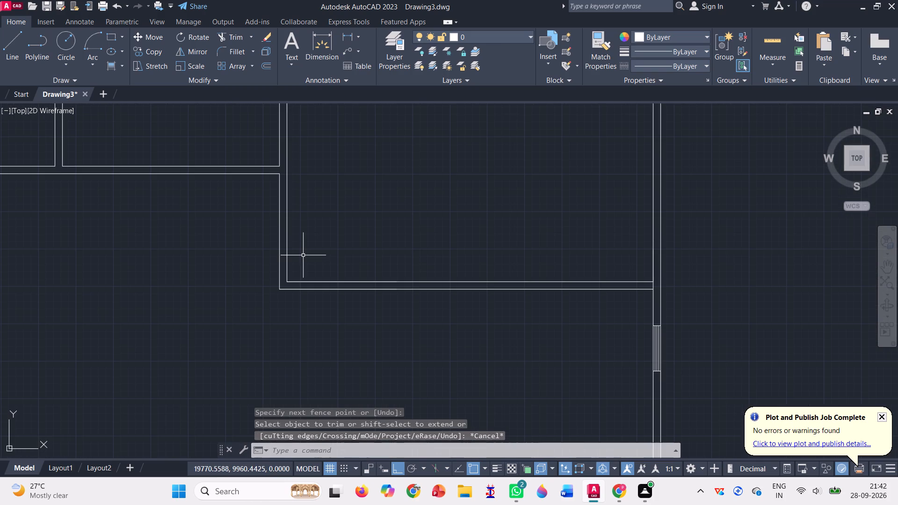
pyautogui.scroll(-1, 303, 255)
pyautogui.scroll(-1, 228, 323)
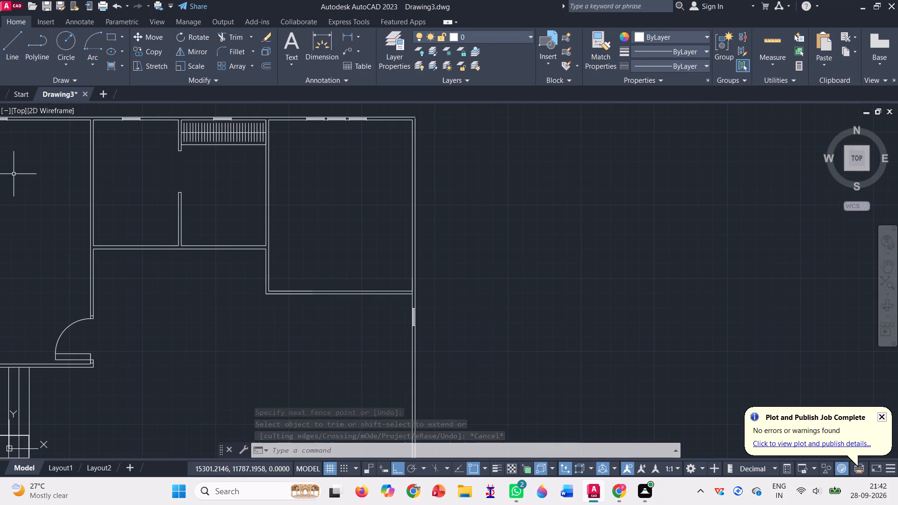
pyautogui.click(6, 53)
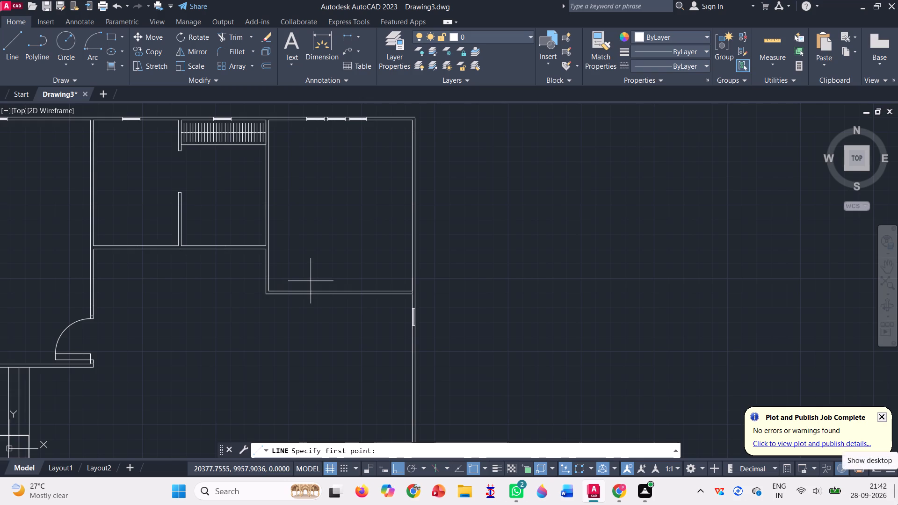
pyautogui.scroll(2, 897, 499)
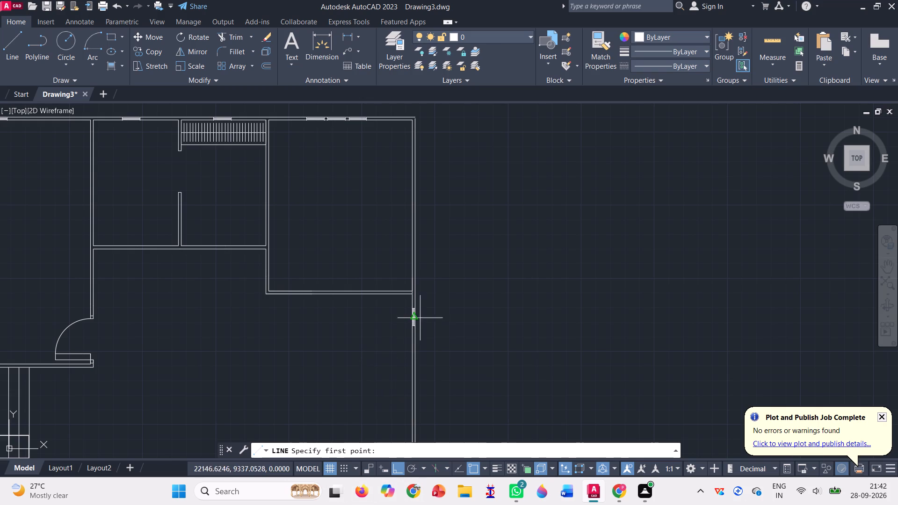
pyautogui.scroll(-2, 492, 290)
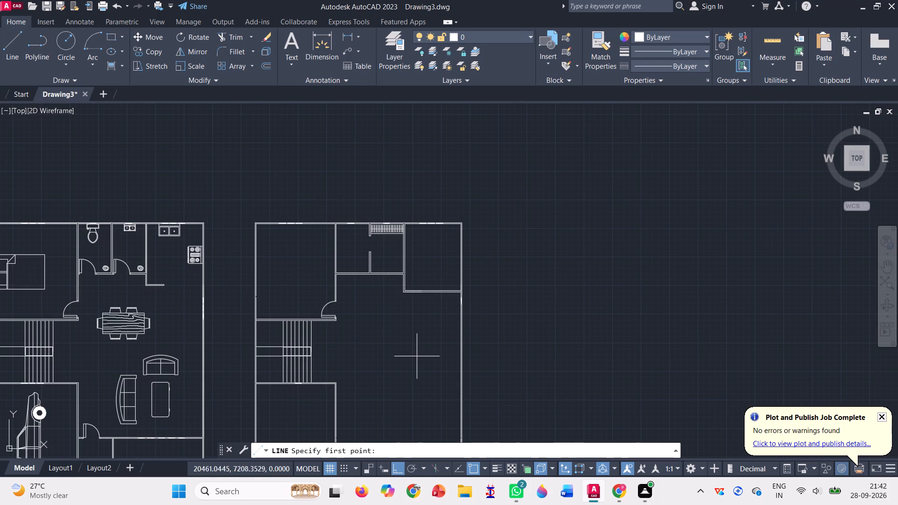
pyautogui.scroll(-1, 537, 179)
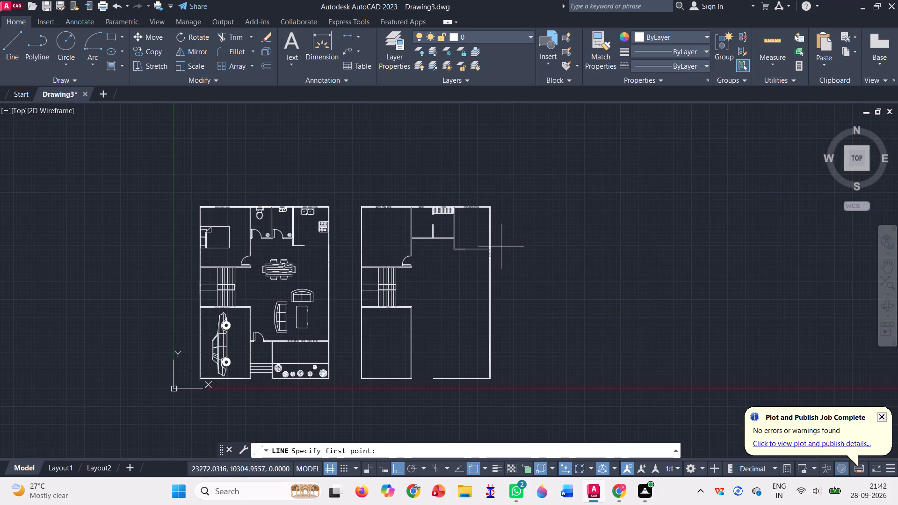
pyautogui.scroll(3, 478, 265)
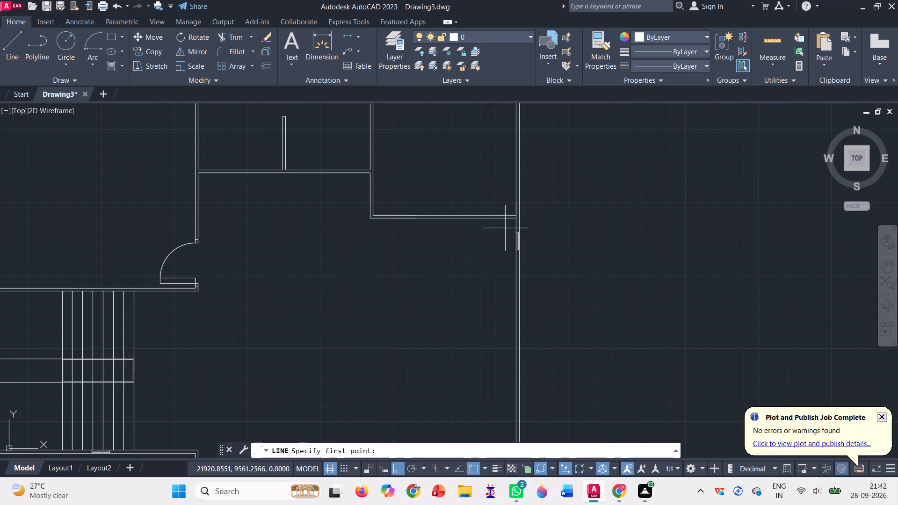
pyautogui.click(516, 219)
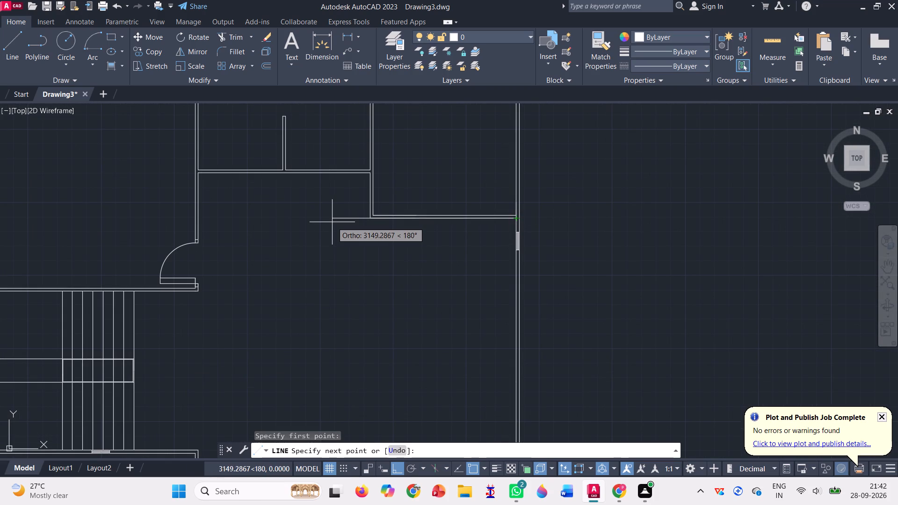
pyautogui.write('24')
pyautogui.press('BackSpace')
pyautogui.press('BackSpace')
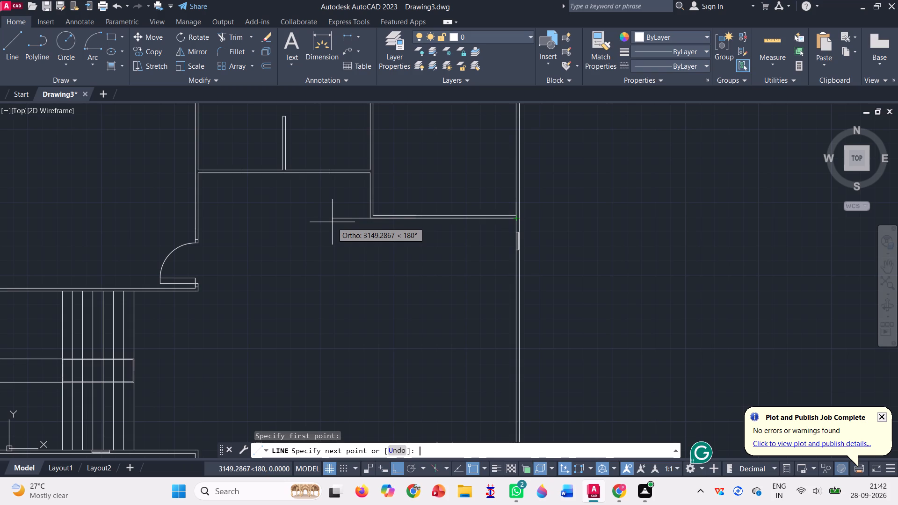
pyautogui.write('1800')
pyautogui.press('Return')
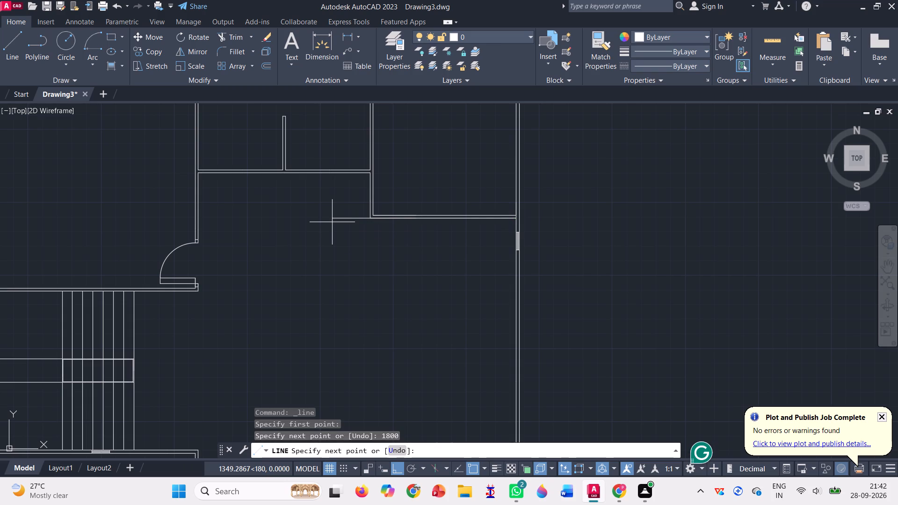
pyautogui.click(372, 217)
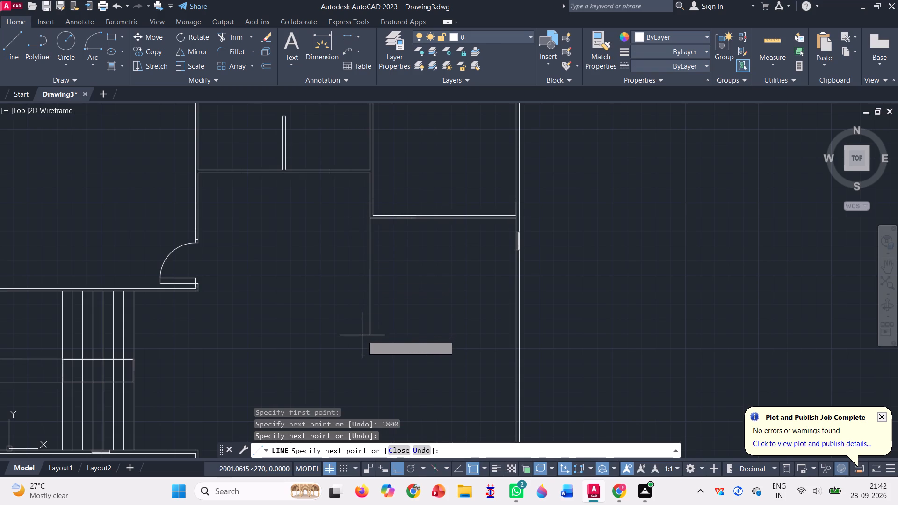
pyautogui.write('1800')
pyautogui.press('Return')
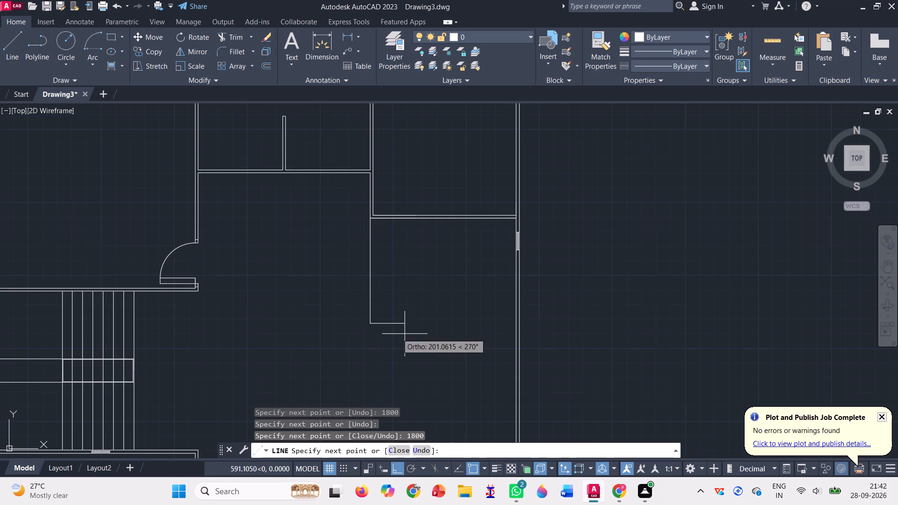
pyautogui.click(519, 324)
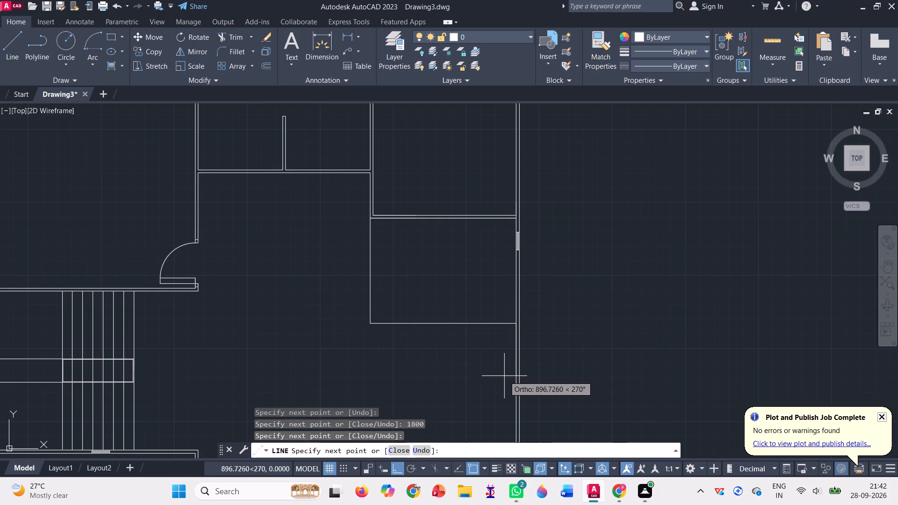
pyautogui.press('Return')
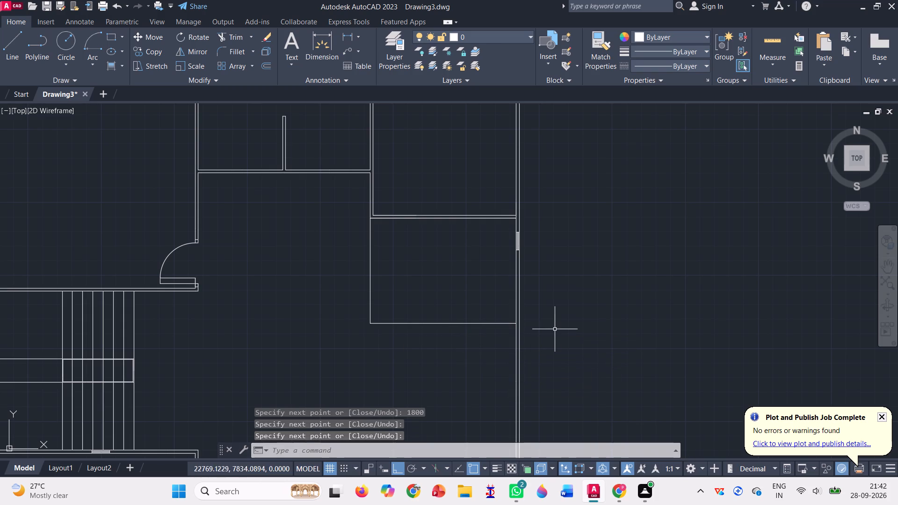
# Draw the inner line of the small east room's west wall from the wall junction above south to the room's bottom line.
pyautogui.click(141, 53)
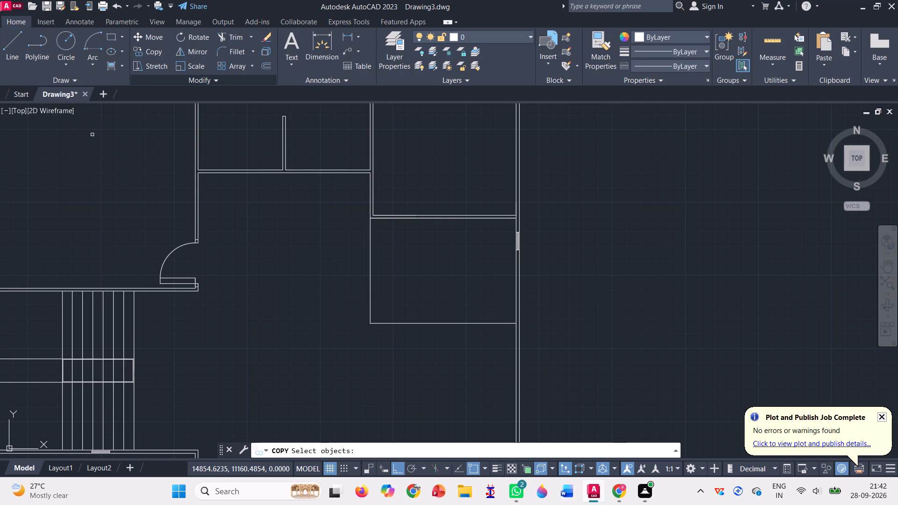
pyautogui.scroll(1, 374, 203)
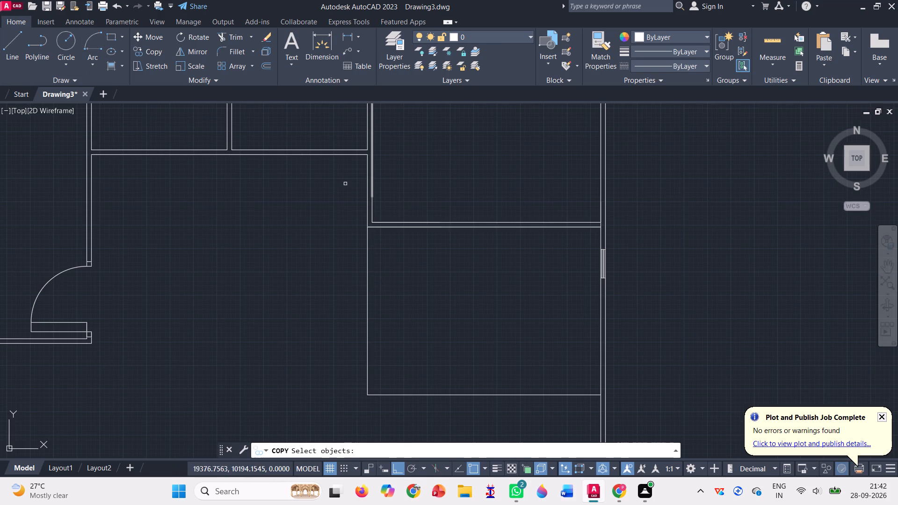
pyautogui.click(11, 50)
pyautogui.scroll(1, 367, 223)
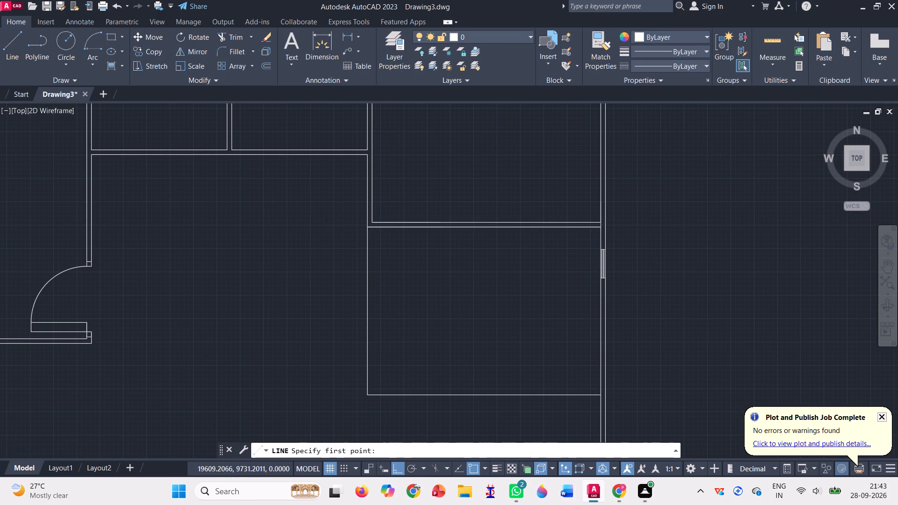
pyautogui.scroll(1, 367, 223)
pyautogui.click(377, 221)
pyautogui.scroll(-3, 377, 221)
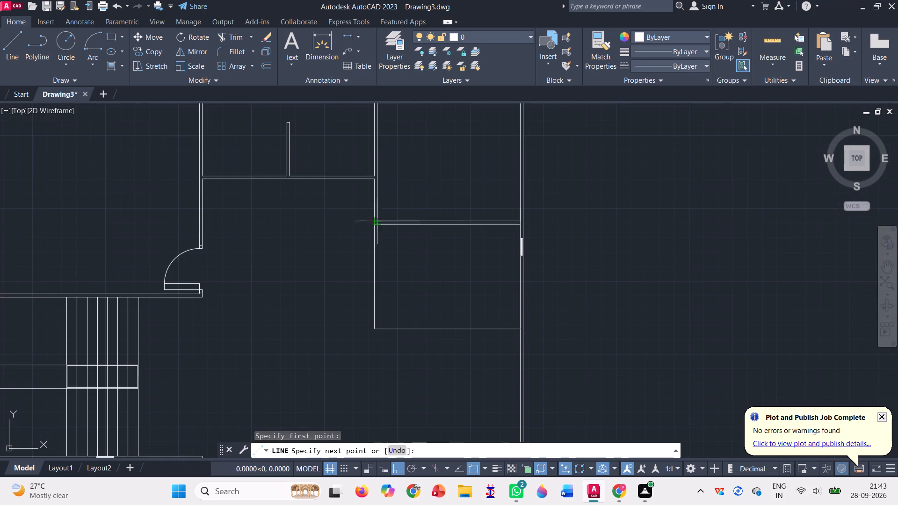
pyautogui.scroll(3, 384, 307)
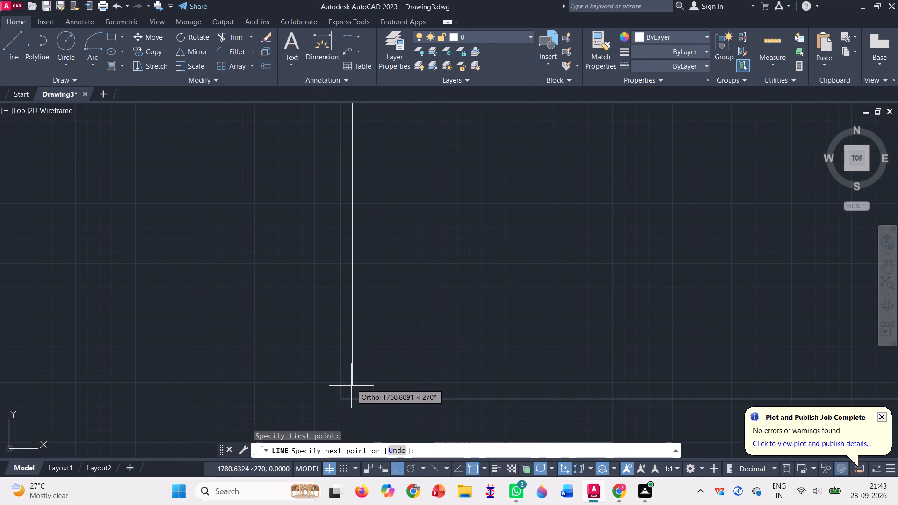
pyautogui.click(353, 402)
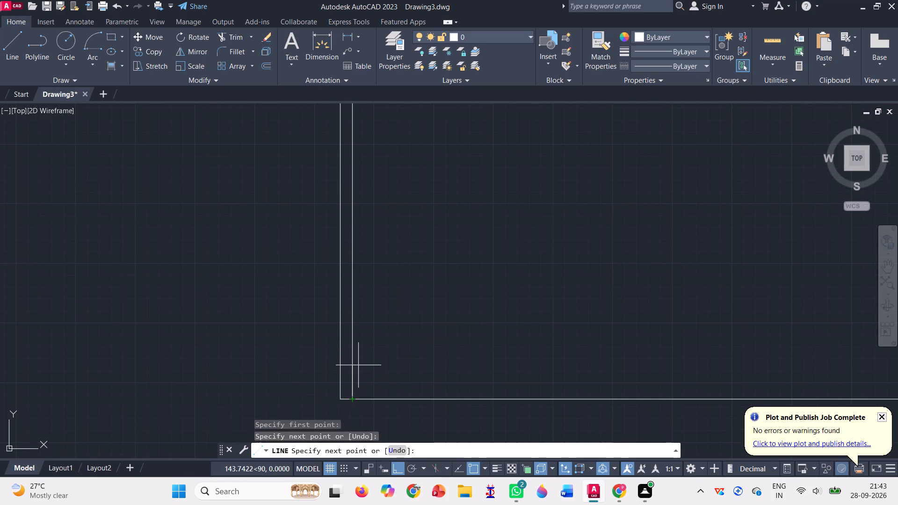
pyautogui.press('Return')
pyautogui.scroll(-3, 290, 372)
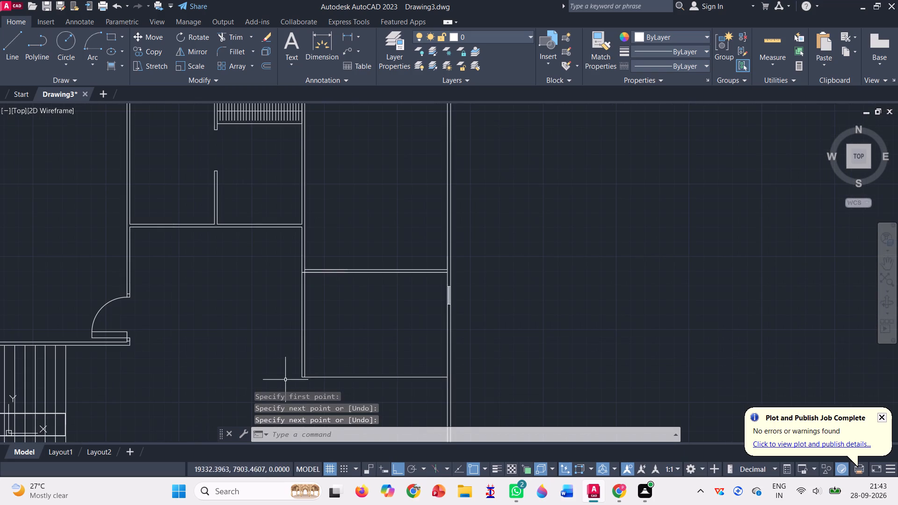
# Copy the two parallel lines of the room's north wall 1800 units south onto its southwest corner, forming the south wall.
pyautogui.click(144, 51)
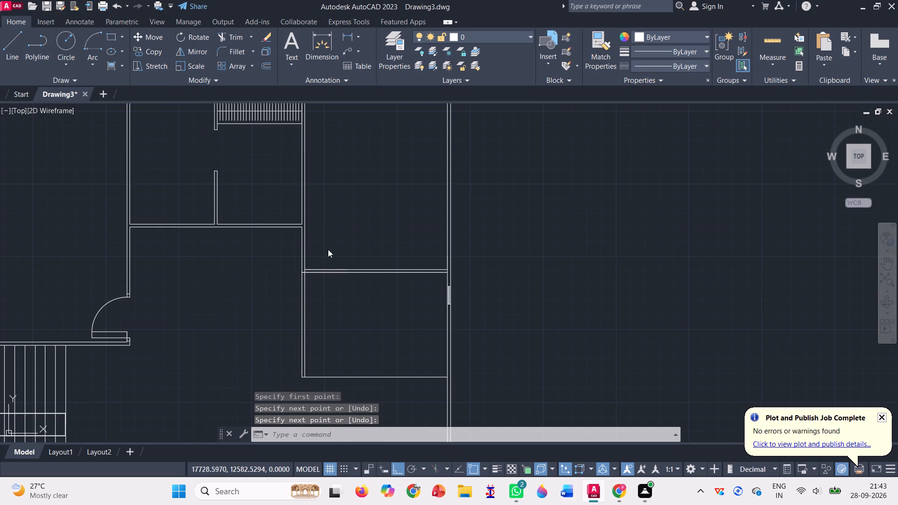
pyautogui.click(334, 268)
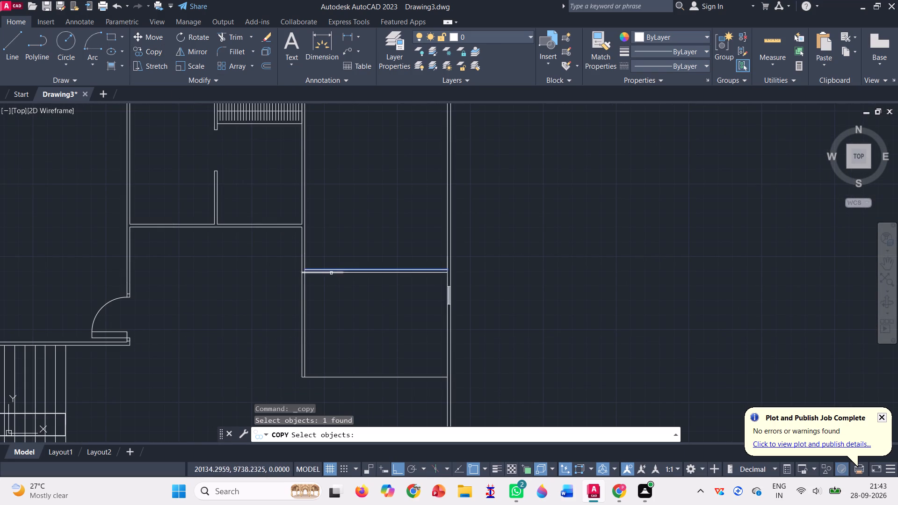
pyautogui.click(331, 274)
pyautogui.press('Return')
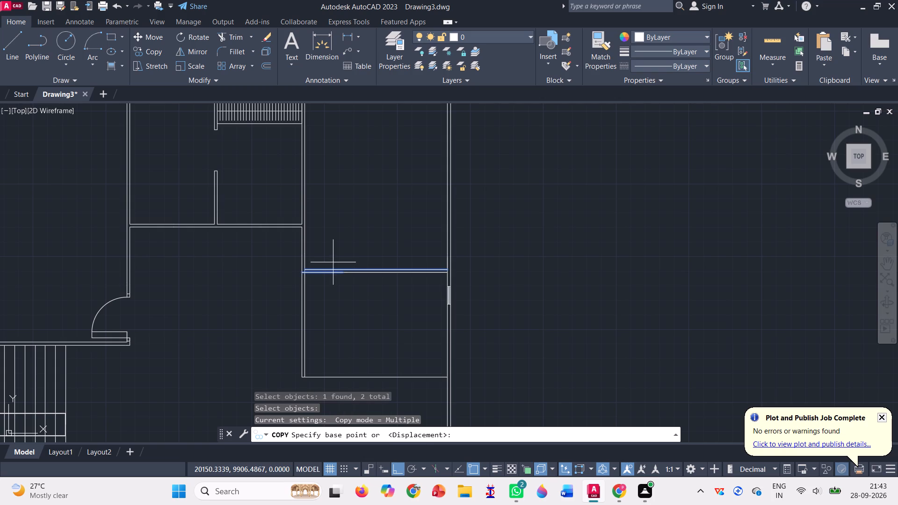
pyautogui.scroll(3, 288, 277)
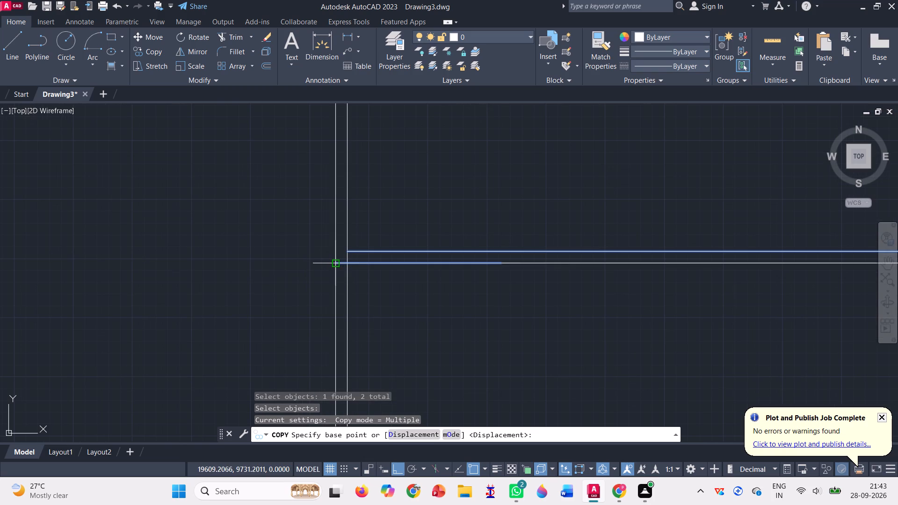
pyautogui.click(337, 263)
pyautogui.scroll(-4, 337, 263)
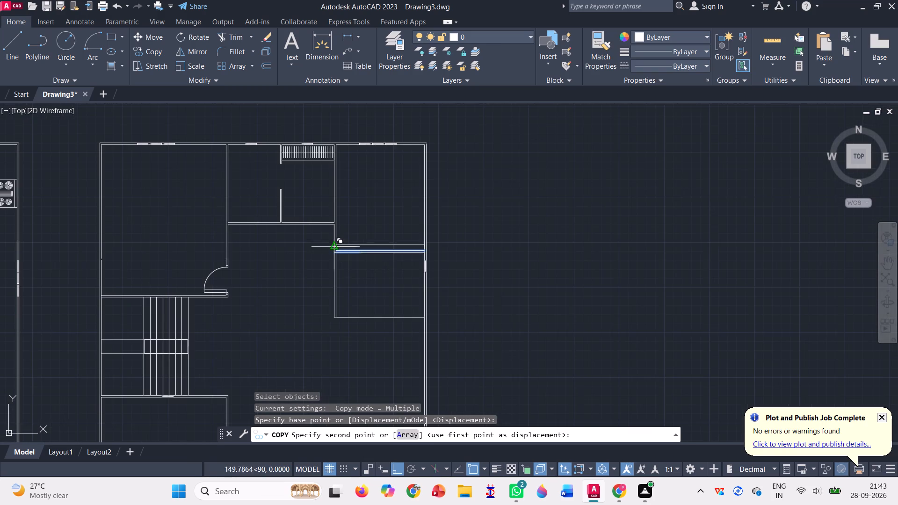
pyautogui.scroll(2, 335, 322)
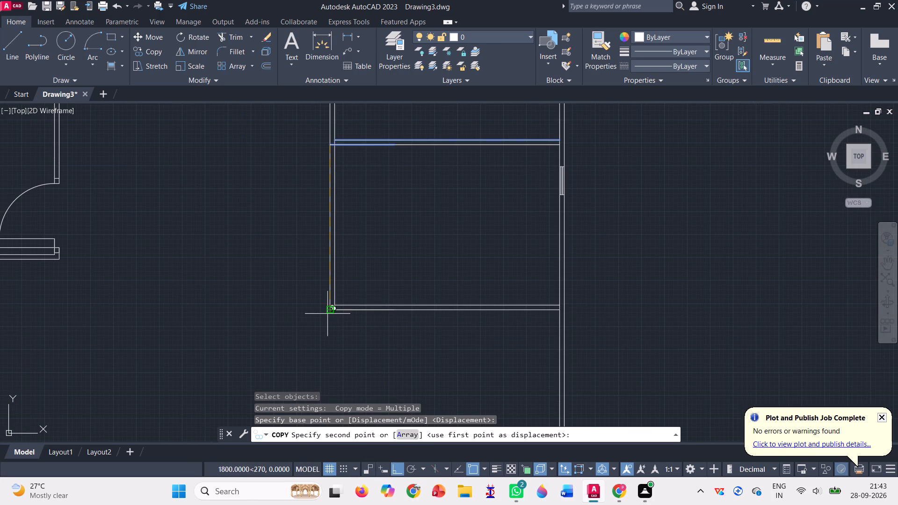
pyautogui.scroll(2, 328, 310)
pyautogui.click(330, 306)
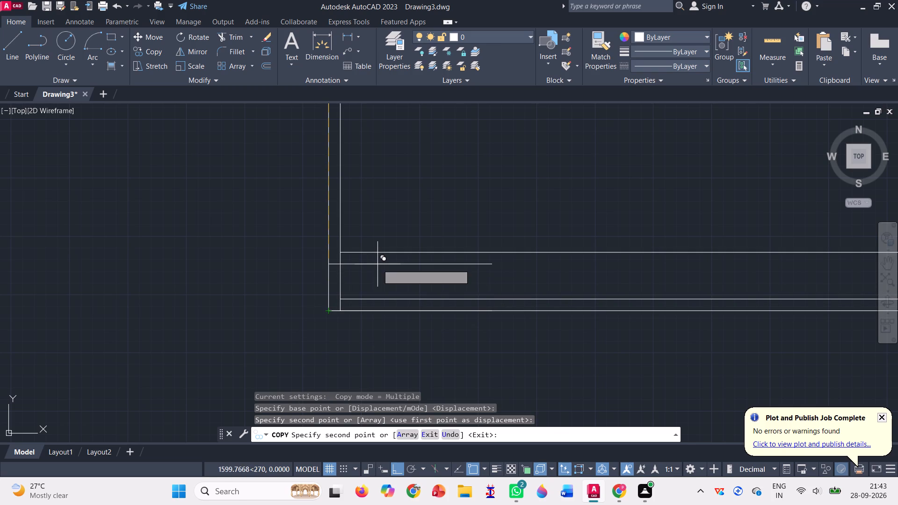
pyautogui.press('Return')
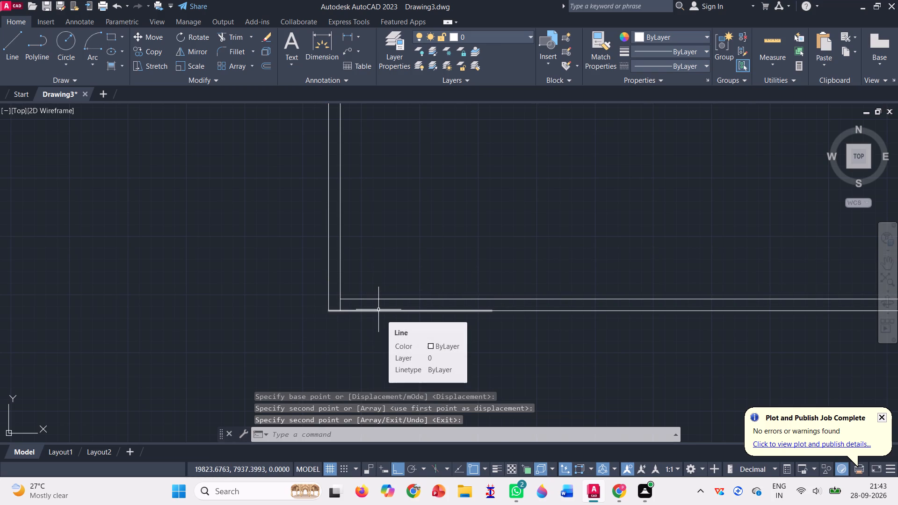
# Delete the short duplicate line lying over the west end of the new south wall's outer line.
pyautogui.press('Delete')
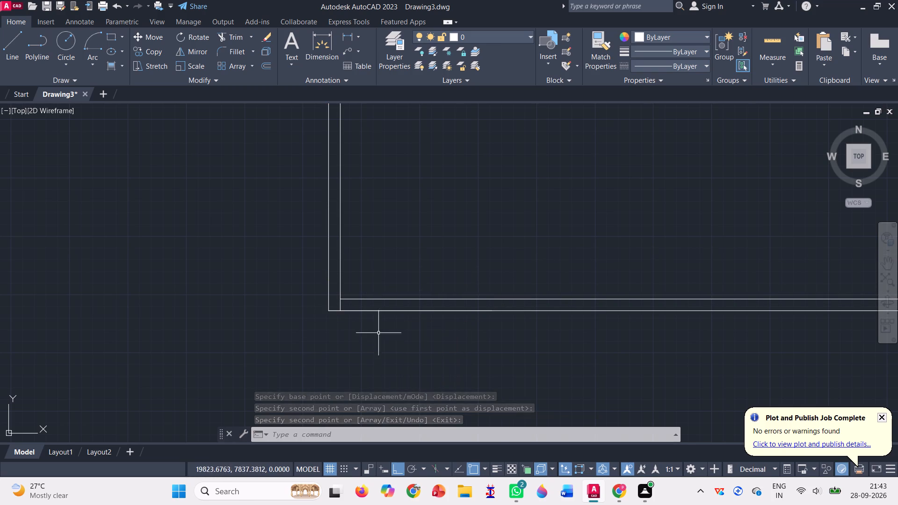
pyautogui.click(388, 309)
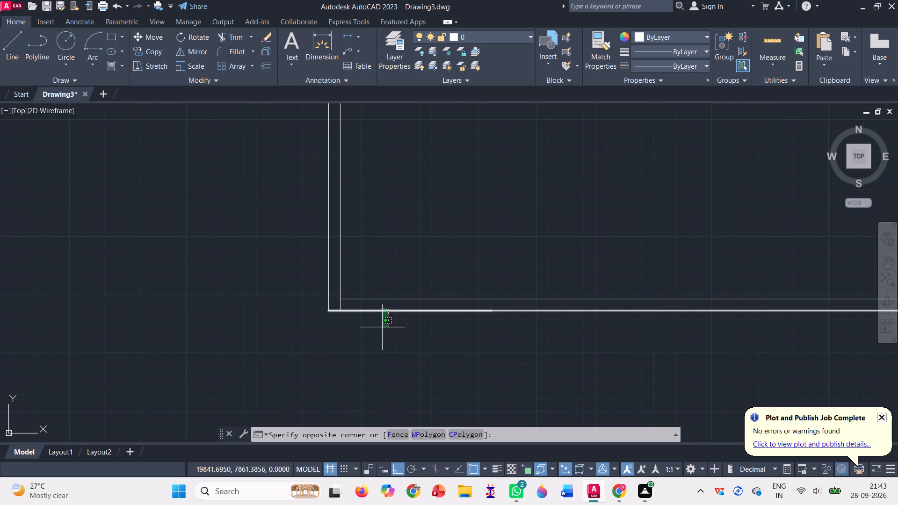
pyautogui.click(381, 320)
pyautogui.scroll(-1, 370, 361)
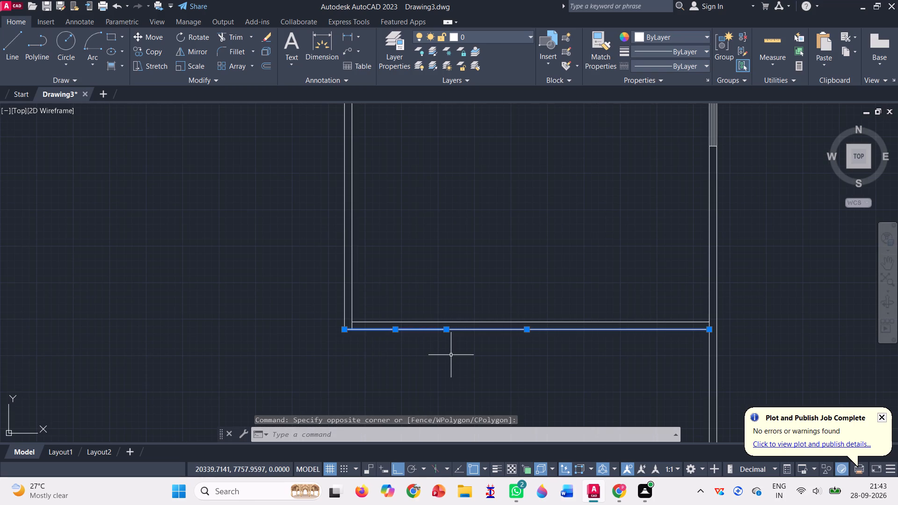
pyautogui.press('Escape')
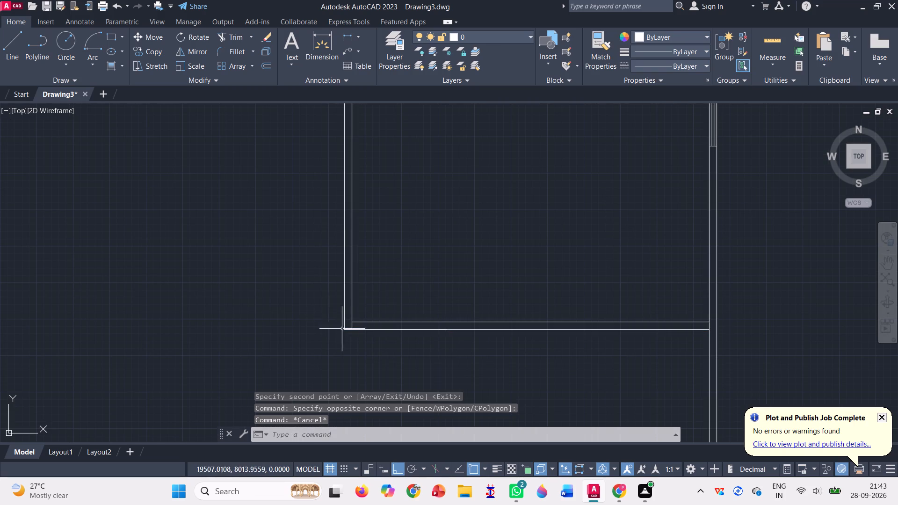
pyautogui.scroll(3, 377, 325)
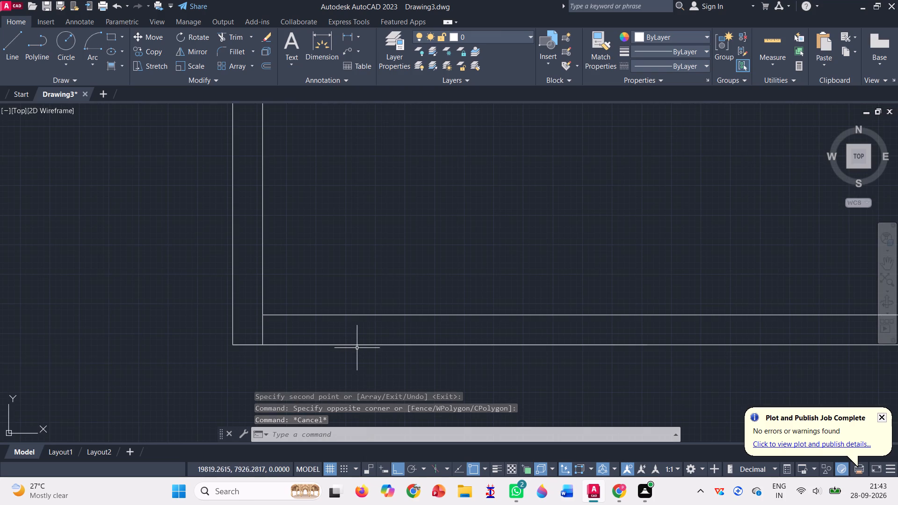
pyautogui.click(355, 345)
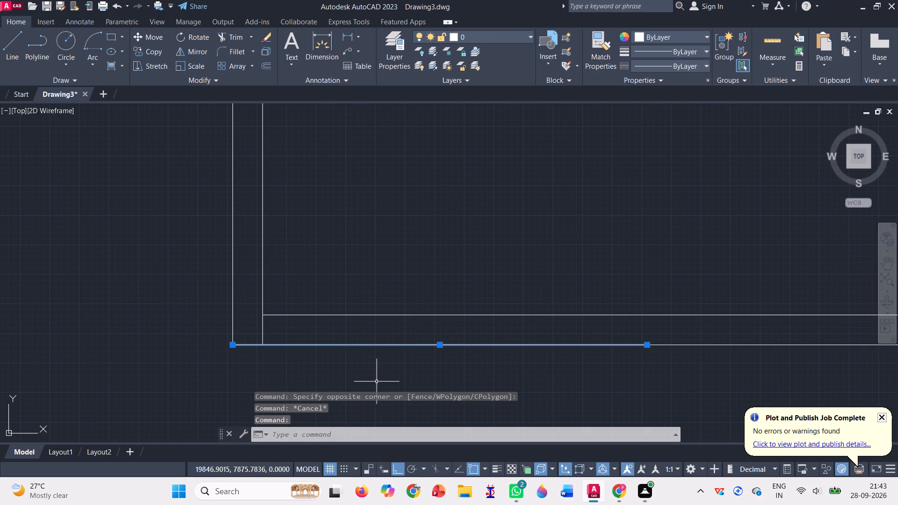
pyautogui.press('Delete')
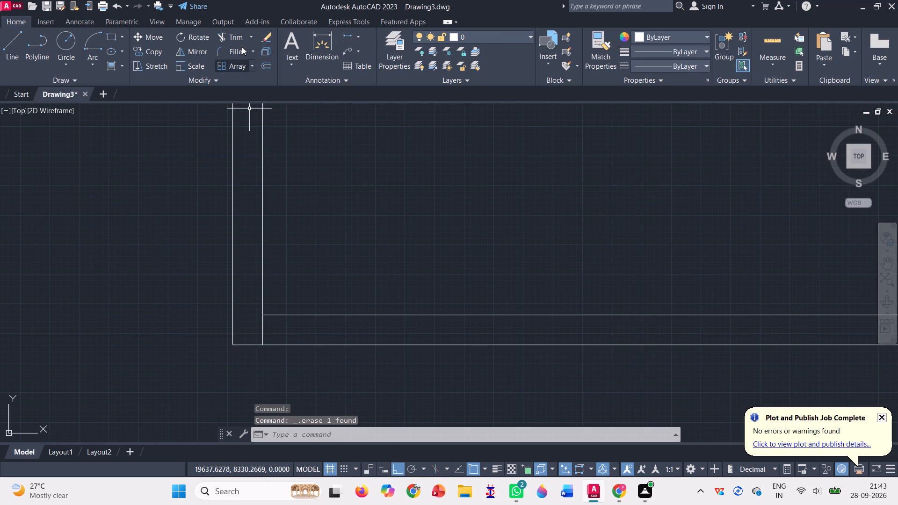
# Trim the west wall's inner line where it overshoots the south wall's inner line at the room's southwest corner.
pyautogui.click(233, 33)
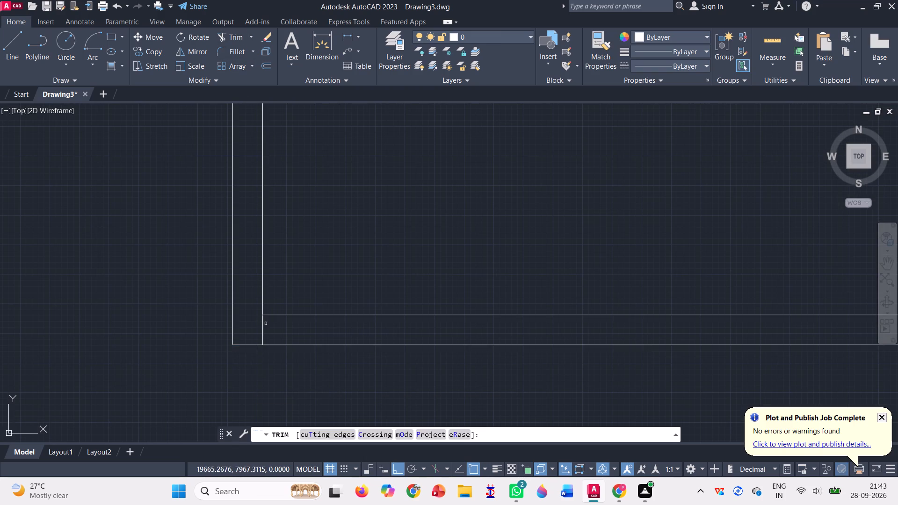
pyautogui.moveTo(253, 327); pyautogui.dragTo(268, 328)
pyautogui.scroll(-1, 314, 236)
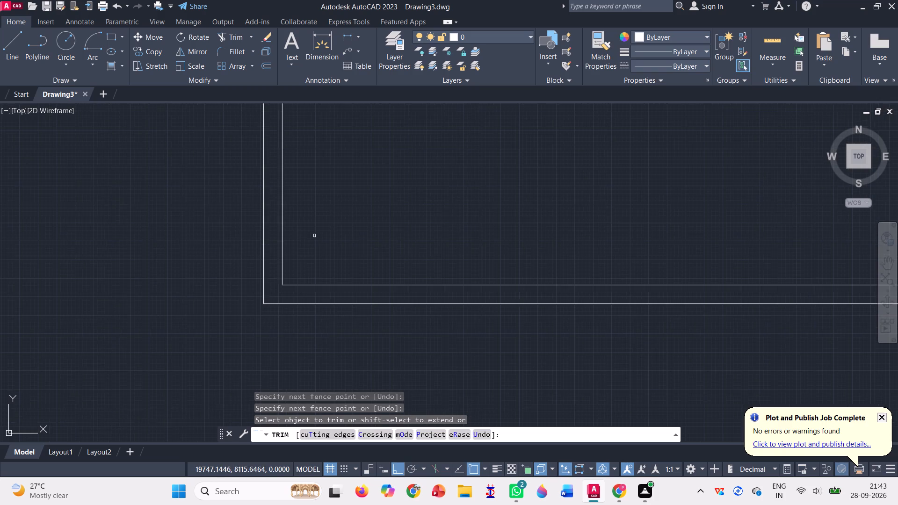
pyautogui.scroll(-4, 314, 235)
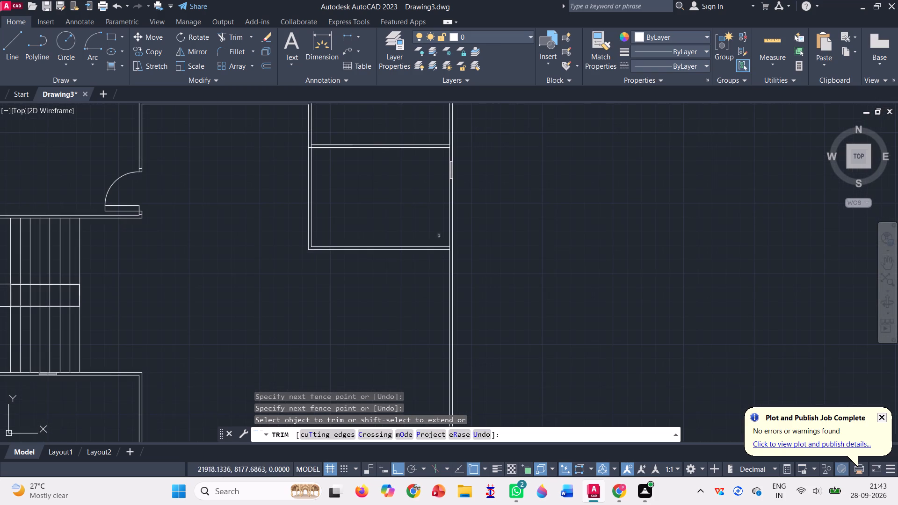
pyautogui.scroll(-1, 454, 239)
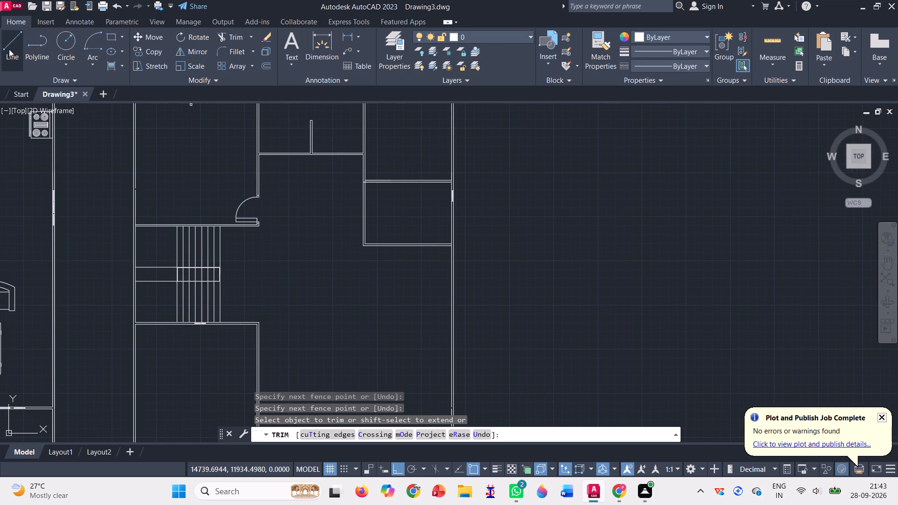
# Draw the larger room's outline from the small room's west wall near its southwest corner: about 1585 units west, 4000 south, east to the outer wall.
pyautogui.click(8, 50)
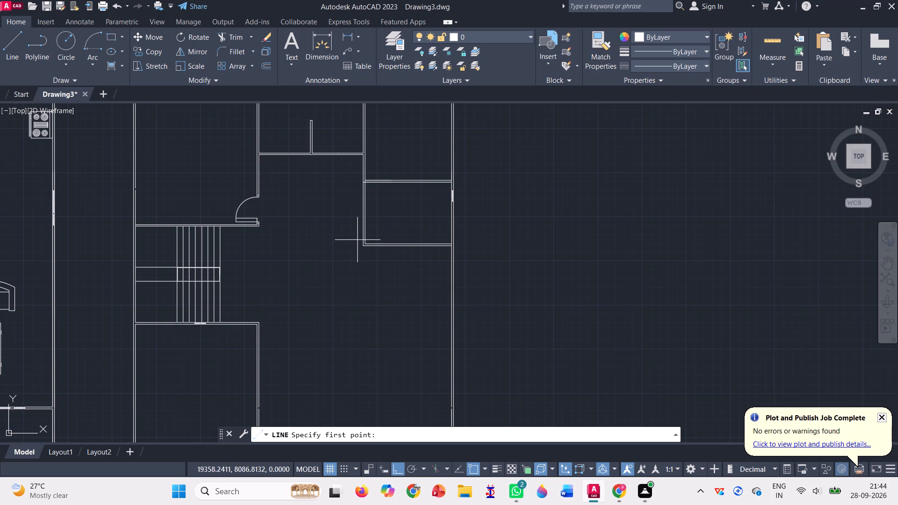
pyautogui.scroll(1, 357, 240)
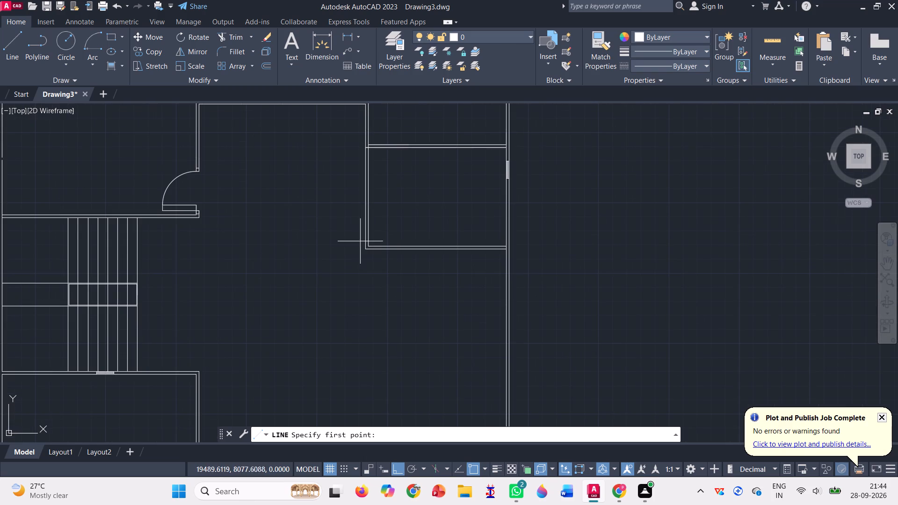
pyautogui.scroll(1, 365, 238)
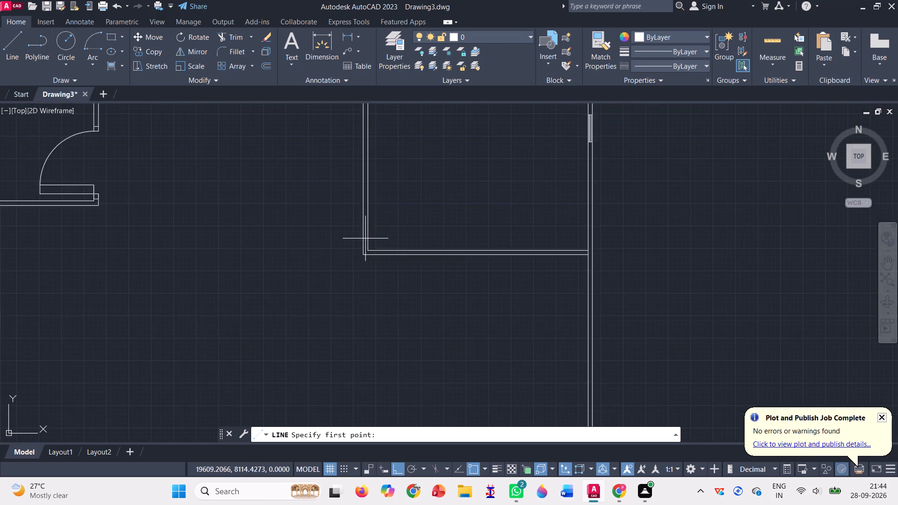
pyautogui.scroll(1, 365, 238)
pyautogui.click(361, 234)
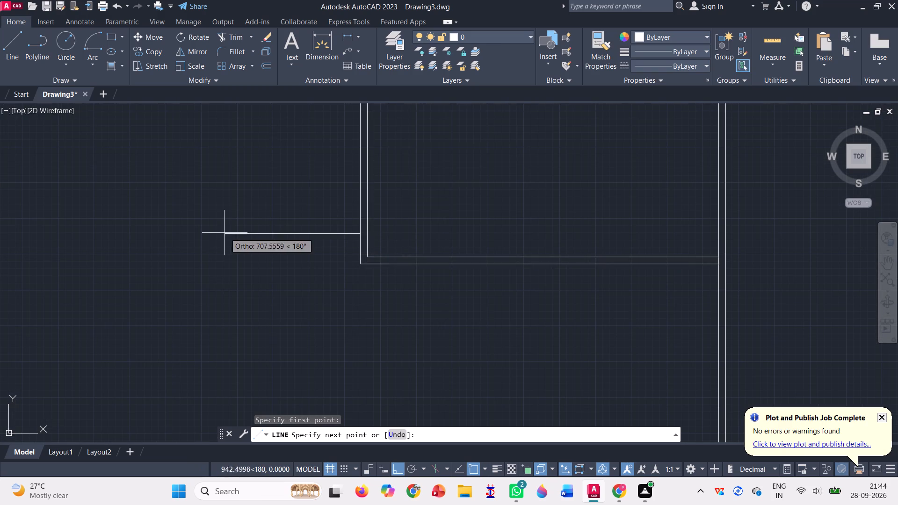
pyautogui.scroll(-2, 168, 232)
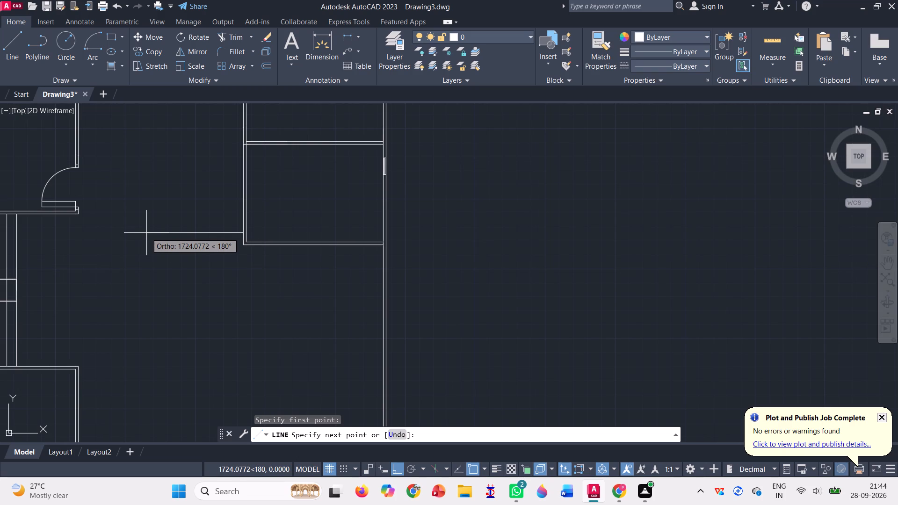
pyautogui.scroll(-2, 146, 233)
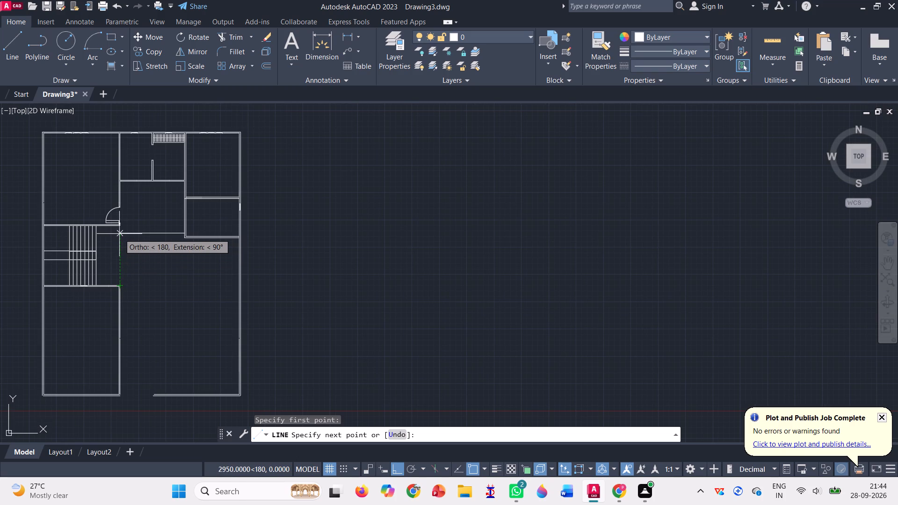
pyautogui.click(150, 236)
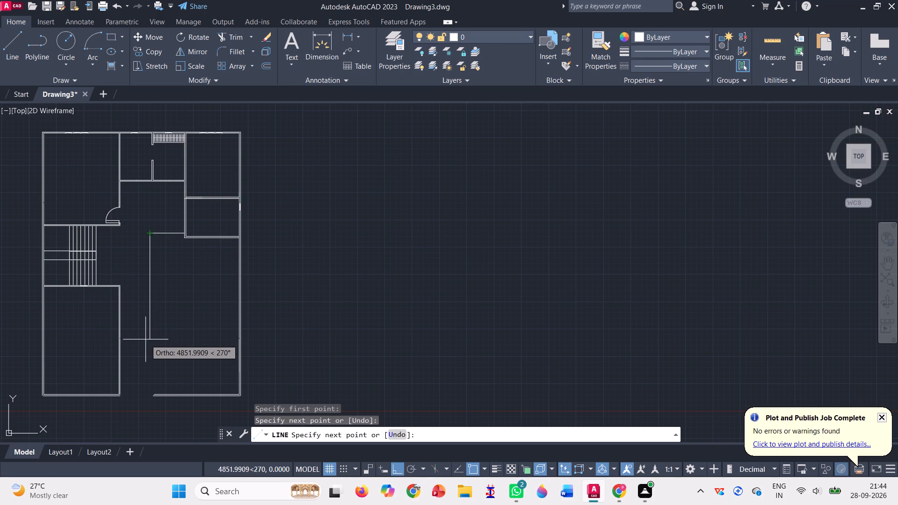
pyautogui.write('4000')
pyautogui.press('Return')
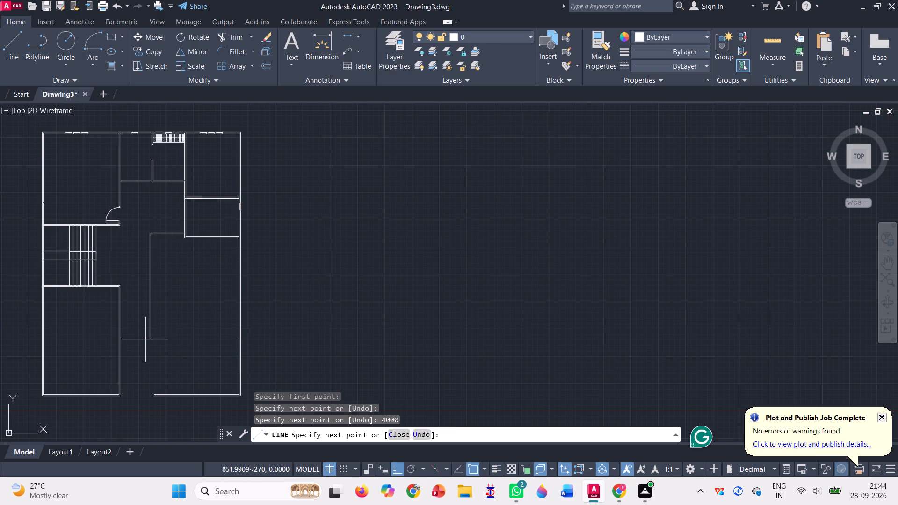
pyautogui.click(238, 322)
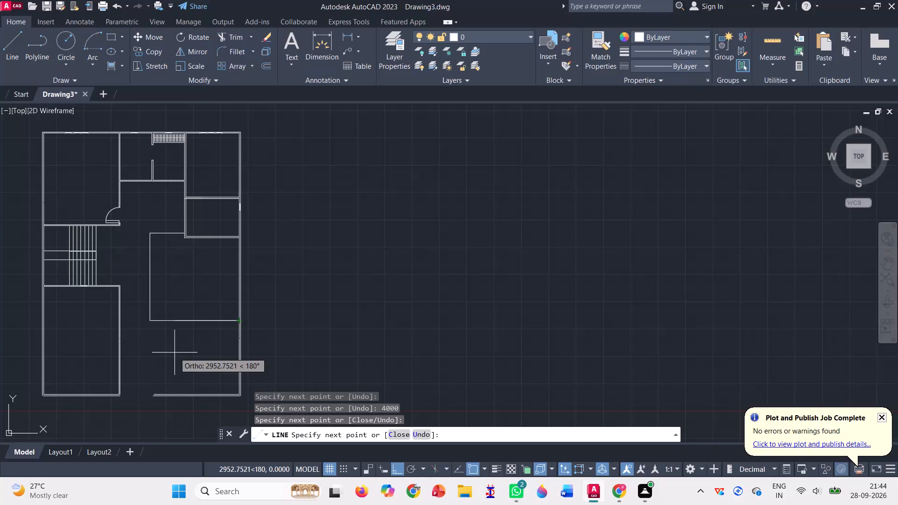
pyautogui.press('Escape')
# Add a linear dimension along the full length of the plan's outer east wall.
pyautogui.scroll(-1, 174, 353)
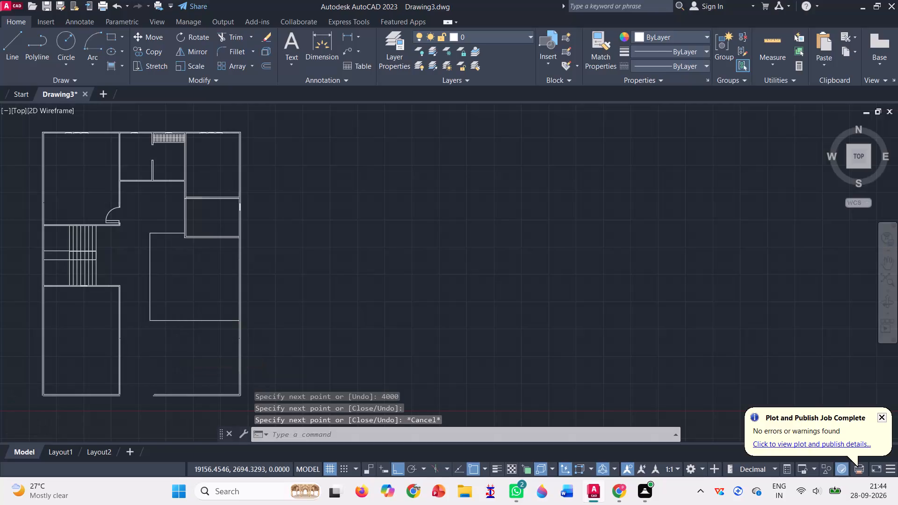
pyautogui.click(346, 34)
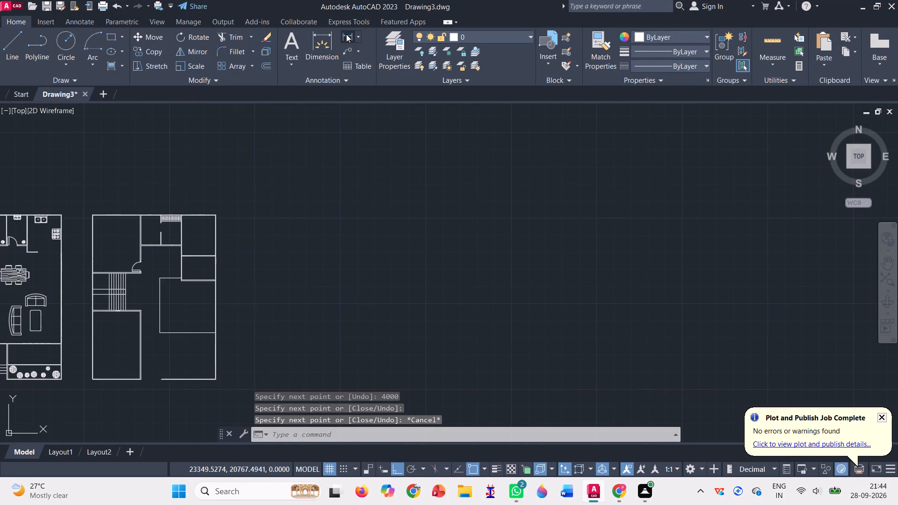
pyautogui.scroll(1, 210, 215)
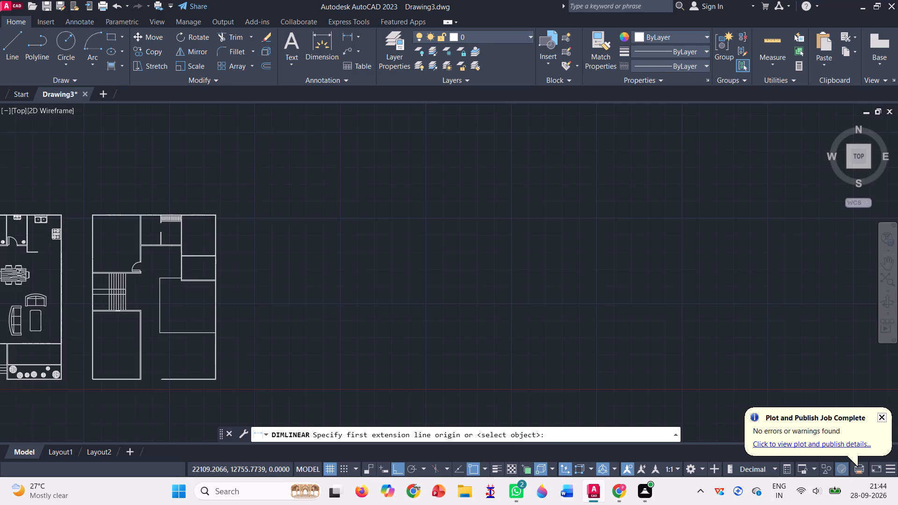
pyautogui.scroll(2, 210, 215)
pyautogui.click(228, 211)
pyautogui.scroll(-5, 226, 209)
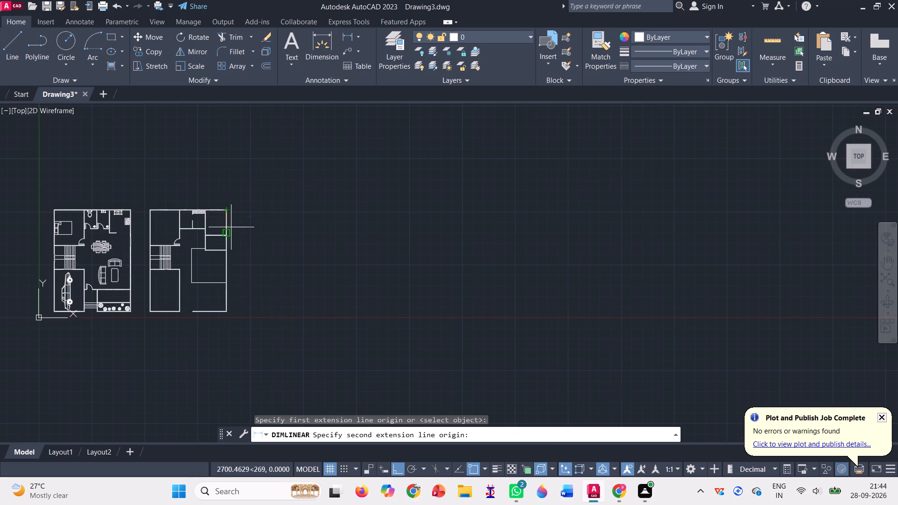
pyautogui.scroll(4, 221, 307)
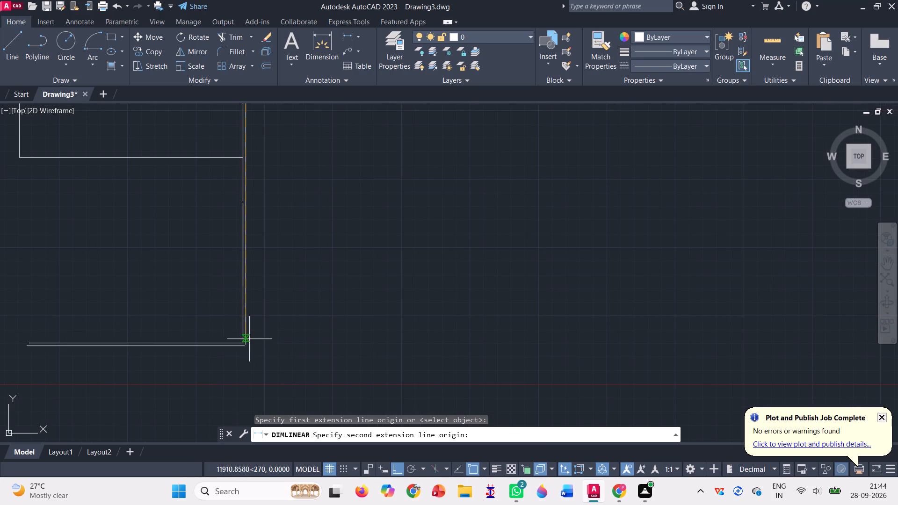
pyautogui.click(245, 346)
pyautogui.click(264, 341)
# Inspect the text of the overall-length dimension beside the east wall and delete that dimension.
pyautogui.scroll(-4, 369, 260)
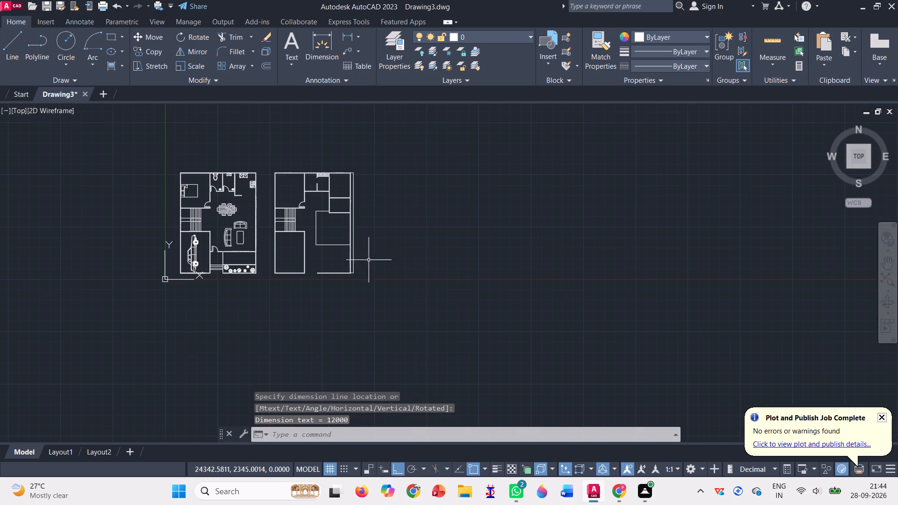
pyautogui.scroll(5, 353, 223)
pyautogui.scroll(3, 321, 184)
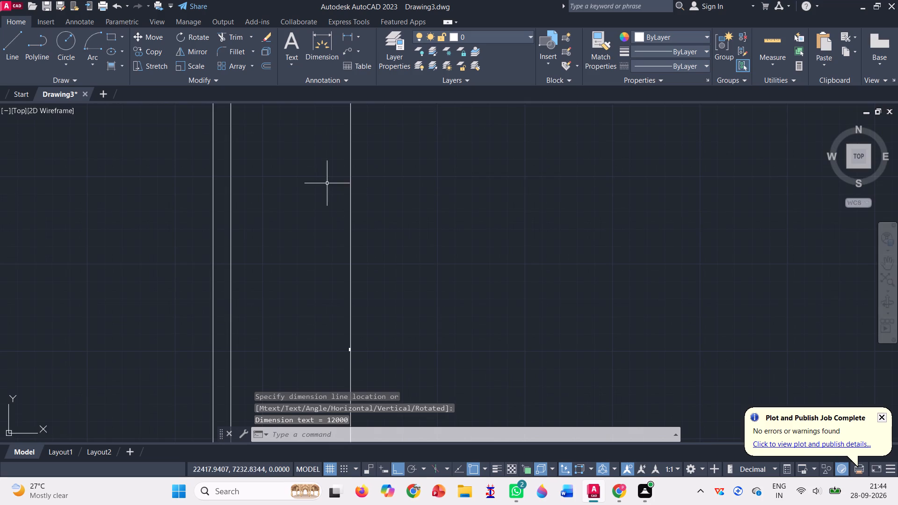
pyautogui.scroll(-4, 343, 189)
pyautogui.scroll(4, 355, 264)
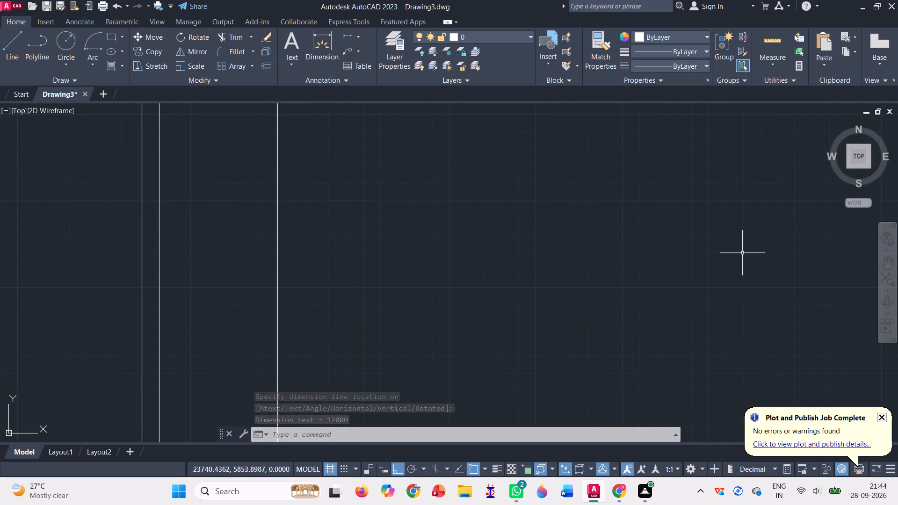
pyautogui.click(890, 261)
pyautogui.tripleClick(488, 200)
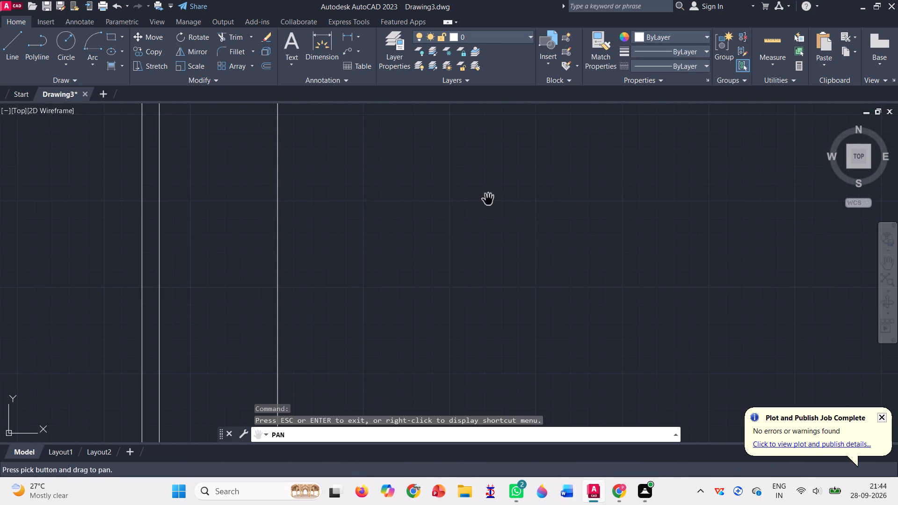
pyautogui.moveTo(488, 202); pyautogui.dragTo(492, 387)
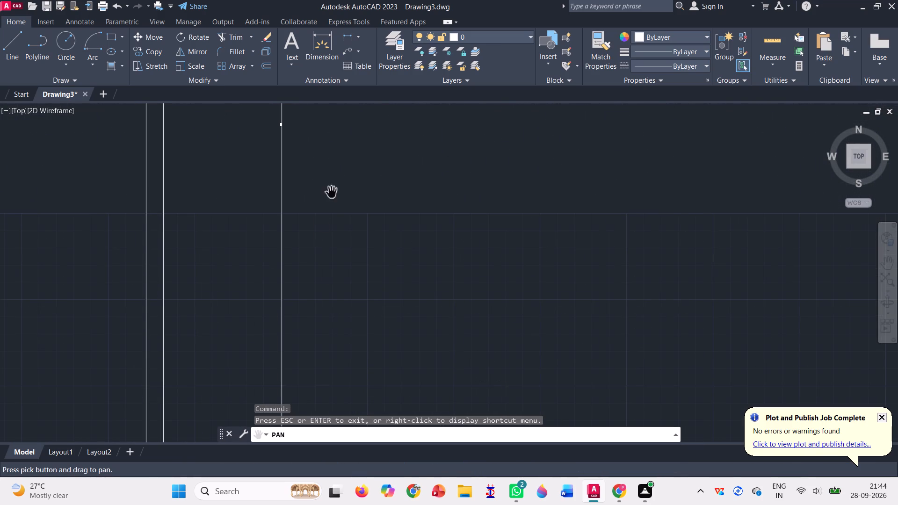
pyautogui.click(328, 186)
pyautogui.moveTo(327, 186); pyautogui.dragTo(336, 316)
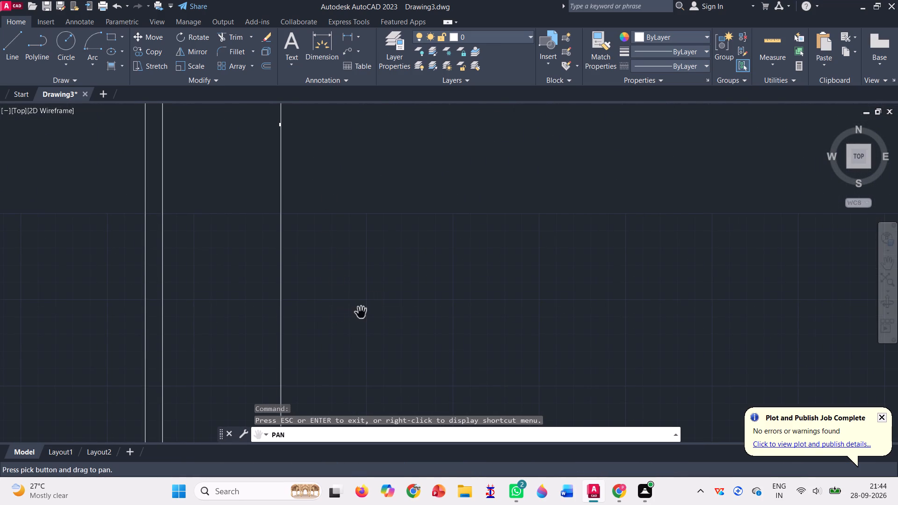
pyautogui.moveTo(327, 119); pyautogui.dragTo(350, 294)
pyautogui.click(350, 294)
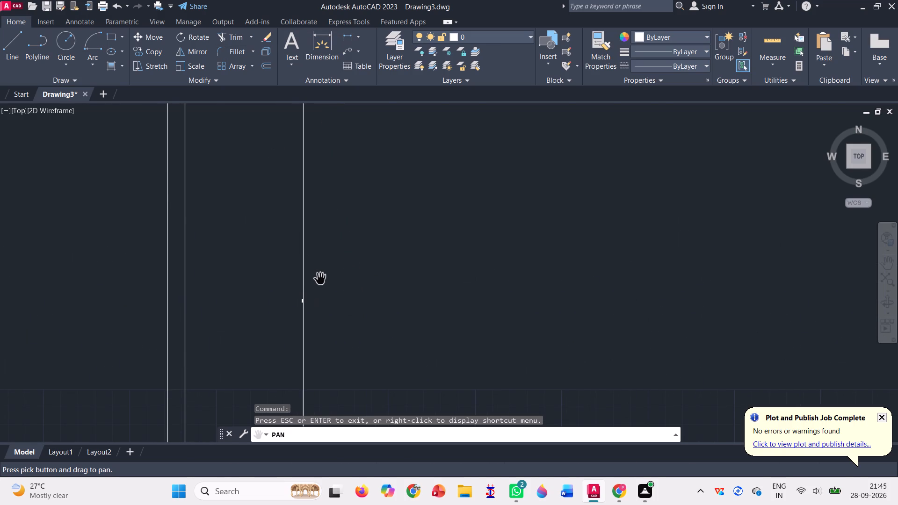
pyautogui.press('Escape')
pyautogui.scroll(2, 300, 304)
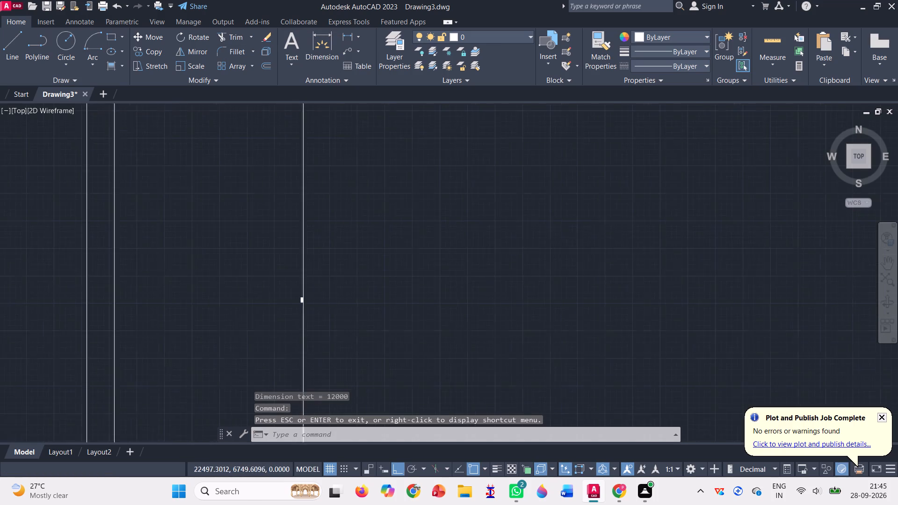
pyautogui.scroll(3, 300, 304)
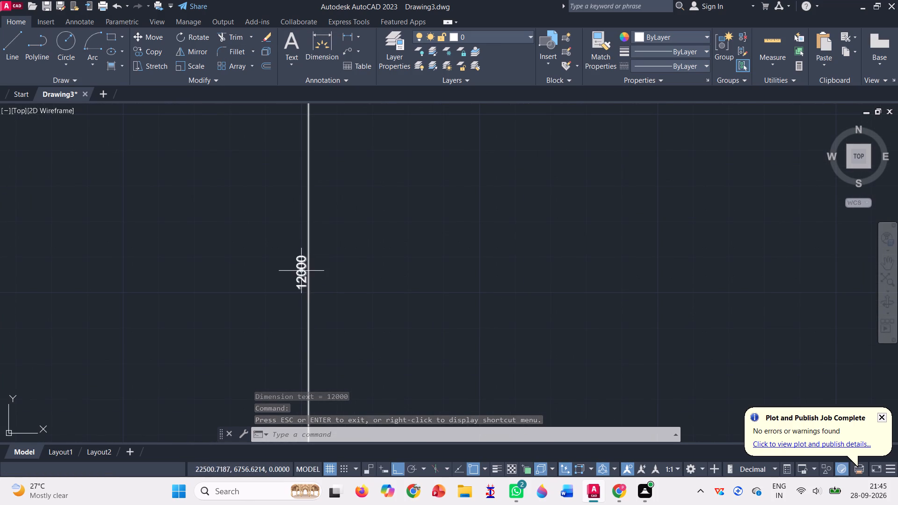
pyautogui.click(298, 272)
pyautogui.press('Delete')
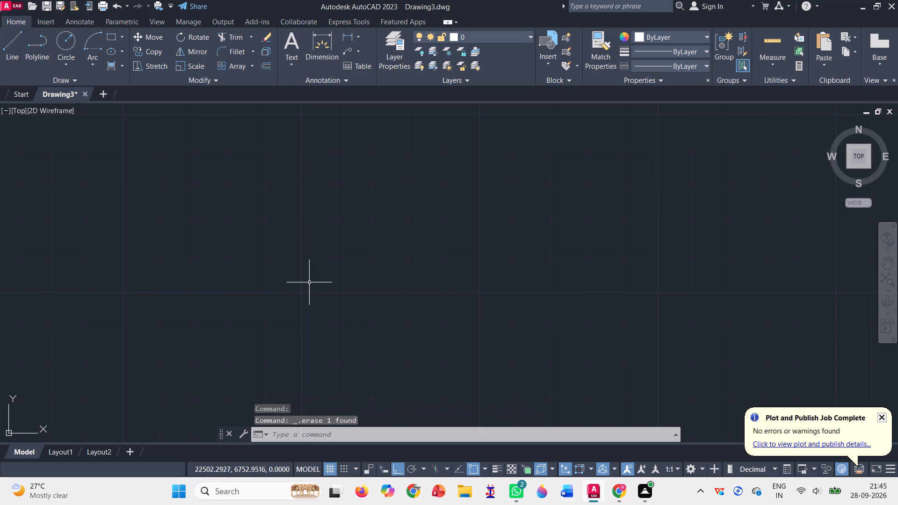
# Move the small room's north, west and south wall lines together with the larger room's three-sided outline about 1588 units south.
pyautogui.scroll(-12, 324, 269)
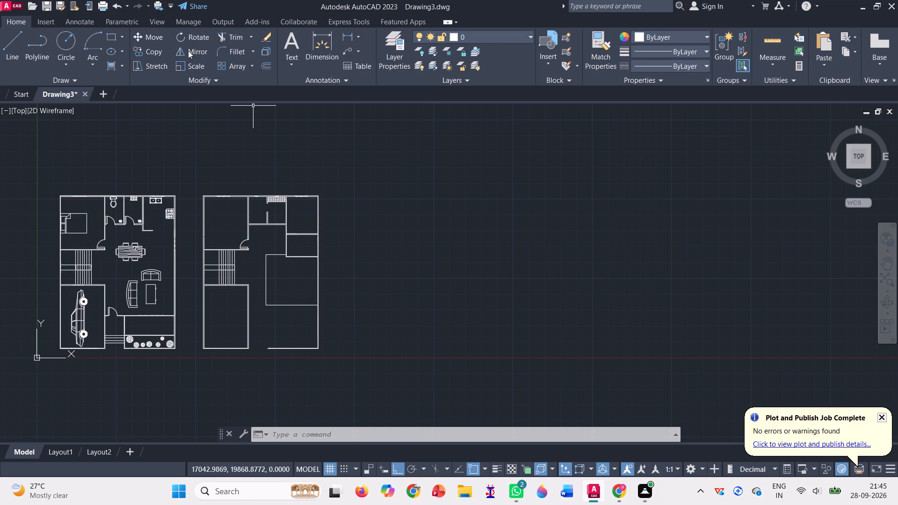
pyautogui.click(153, 42)
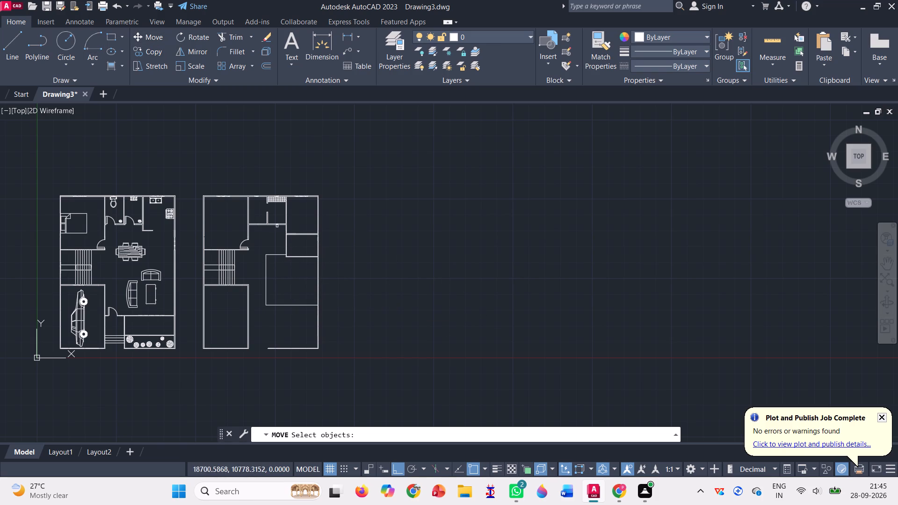
pyautogui.scroll(3, 289, 236)
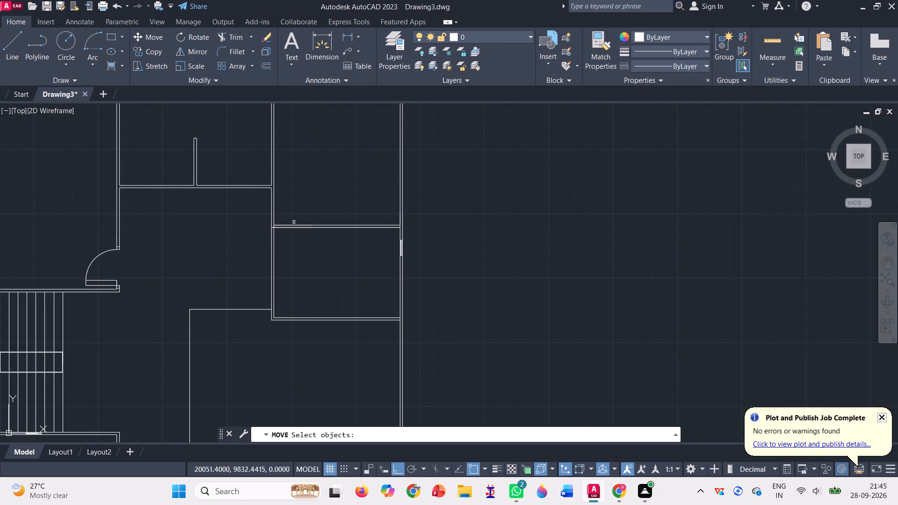
pyautogui.click(316, 224)
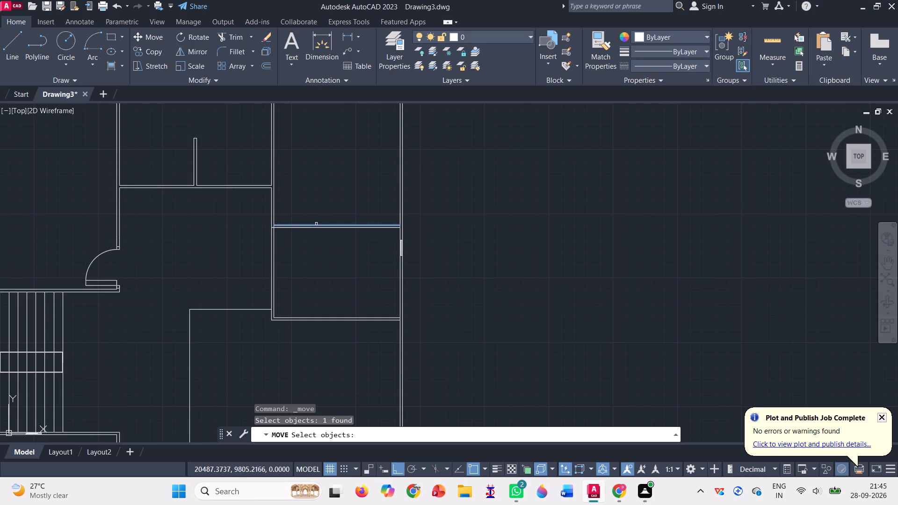
pyautogui.click(318, 226)
pyautogui.click(299, 228)
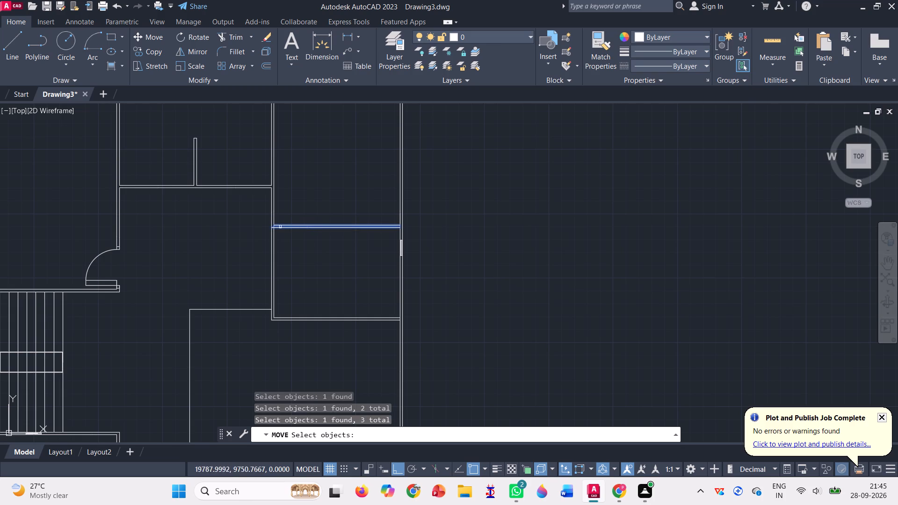
pyautogui.click(275, 250)
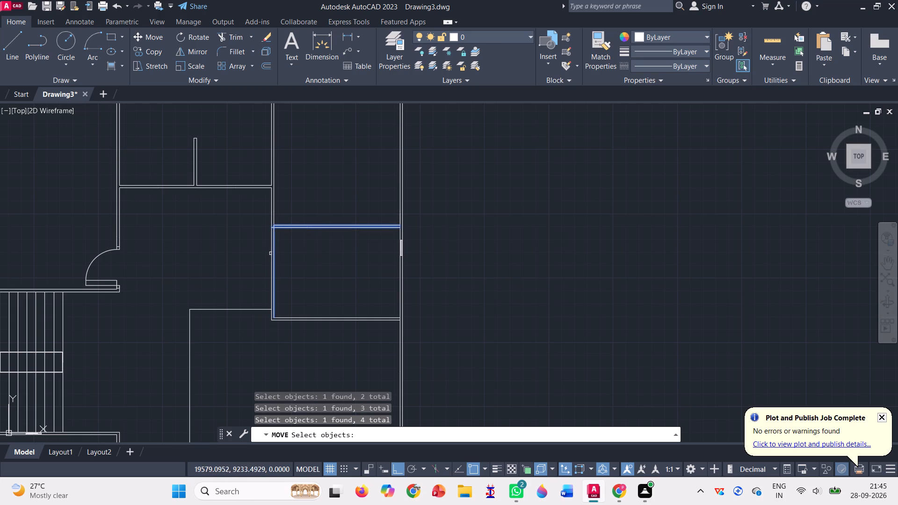
pyautogui.click(270, 254)
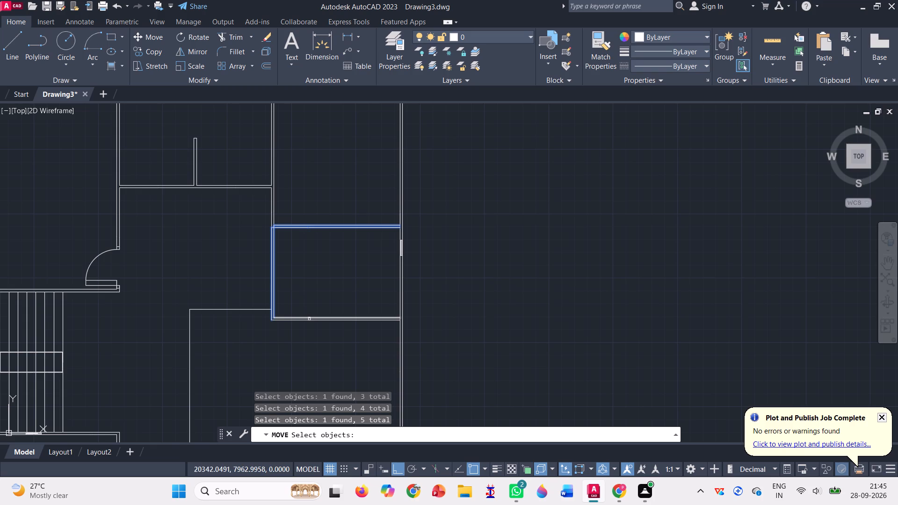
pyautogui.click(309, 319)
pyautogui.click(310, 322)
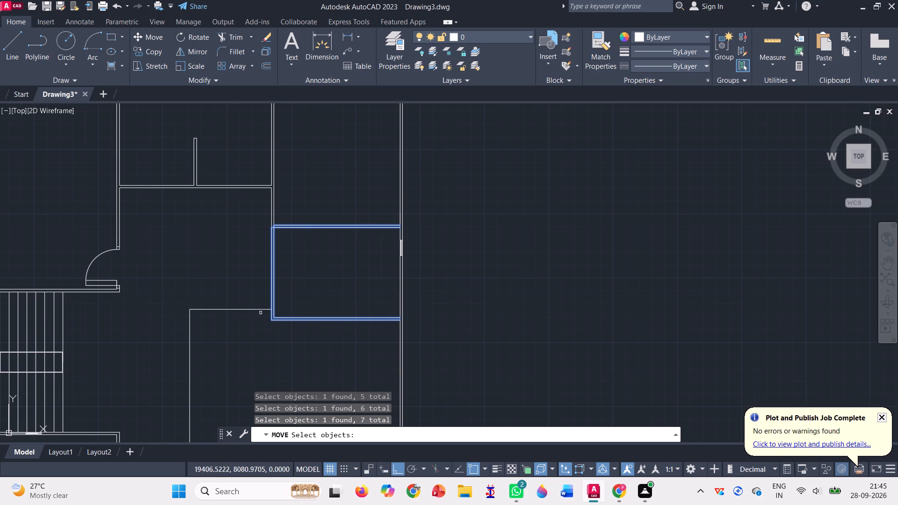
pyautogui.click(263, 308)
pyautogui.scroll(-1, 347, 274)
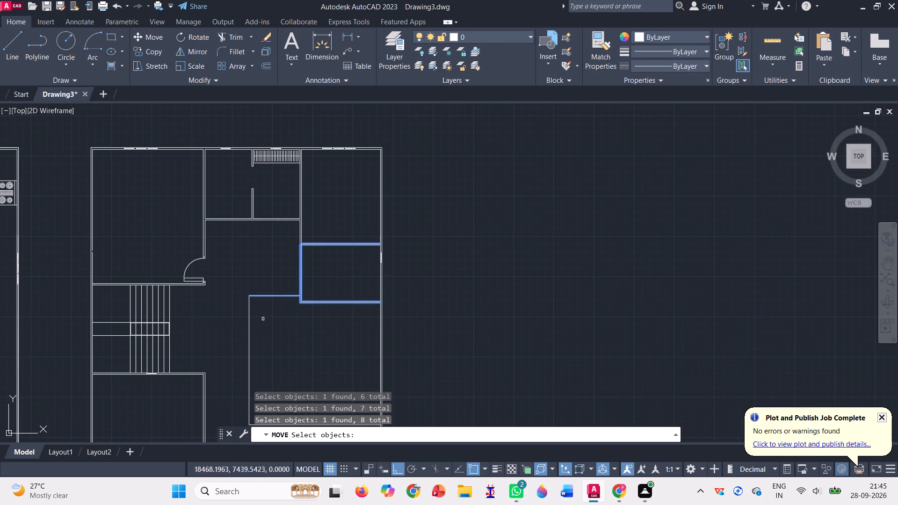
pyautogui.click(250, 322)
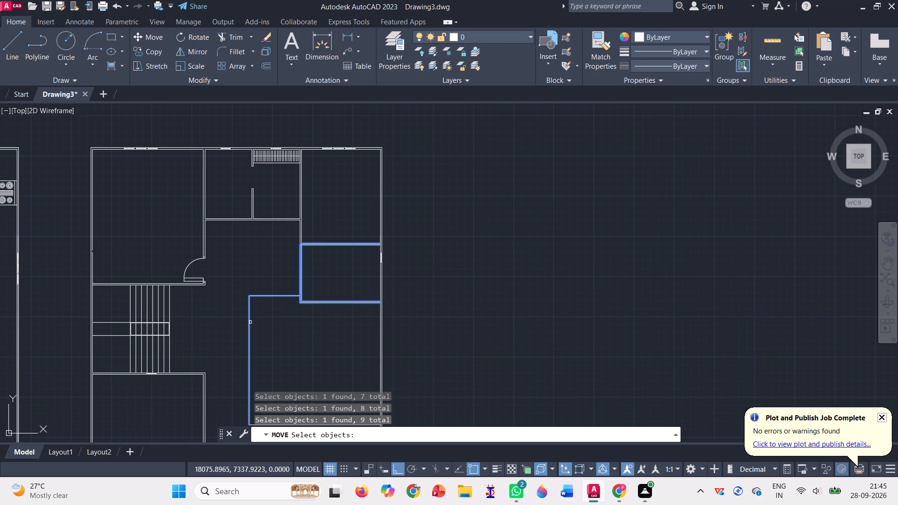
pyautogui.scroll(-2, 277, 205)
pyautogui.scroll(1, 288, 291)
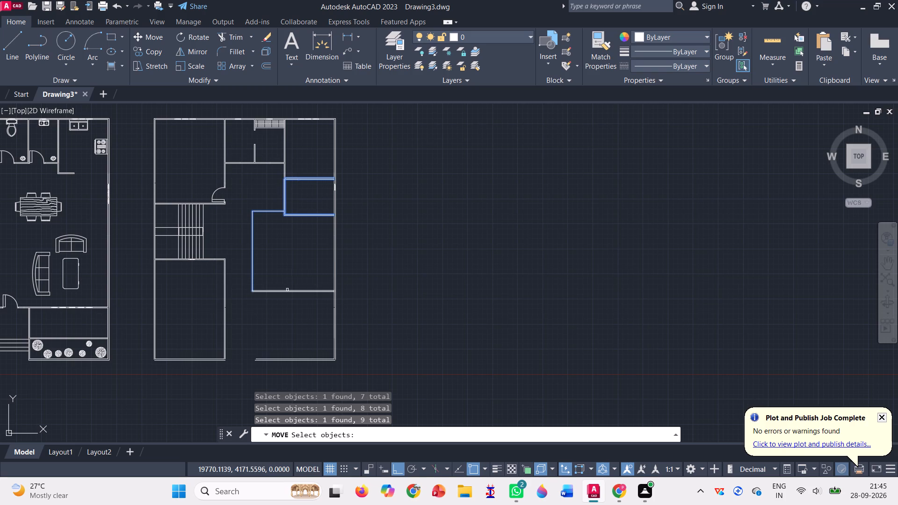
pyautogui.click(297, 274)
pyautogui.click(282, 301)
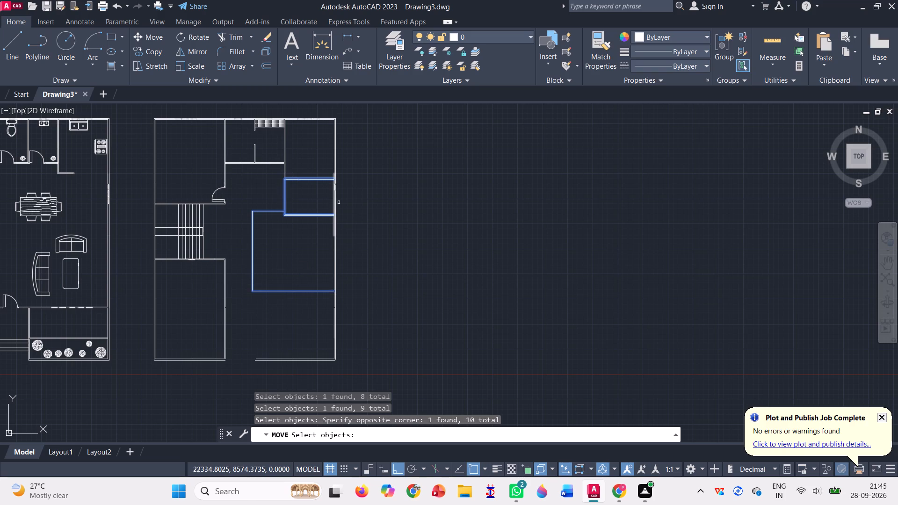
pyautogui.press('Return')
pyautogui.scroll(3, 331, 177)
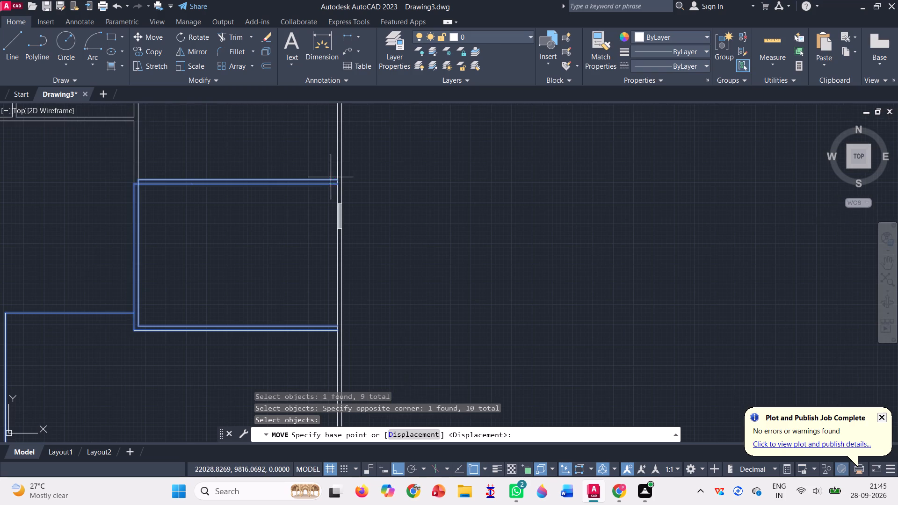
pyautogui.scroll(-3, 311, 210)
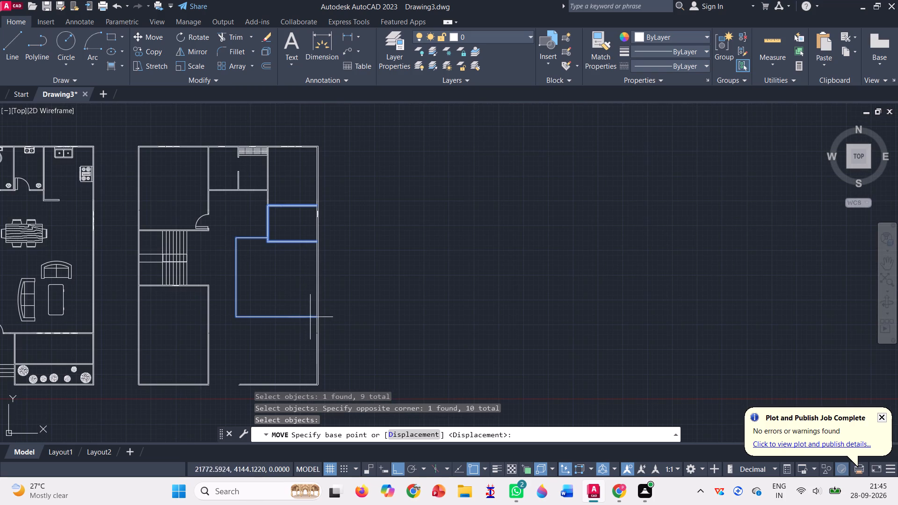
pyautogui.click(318, 314)
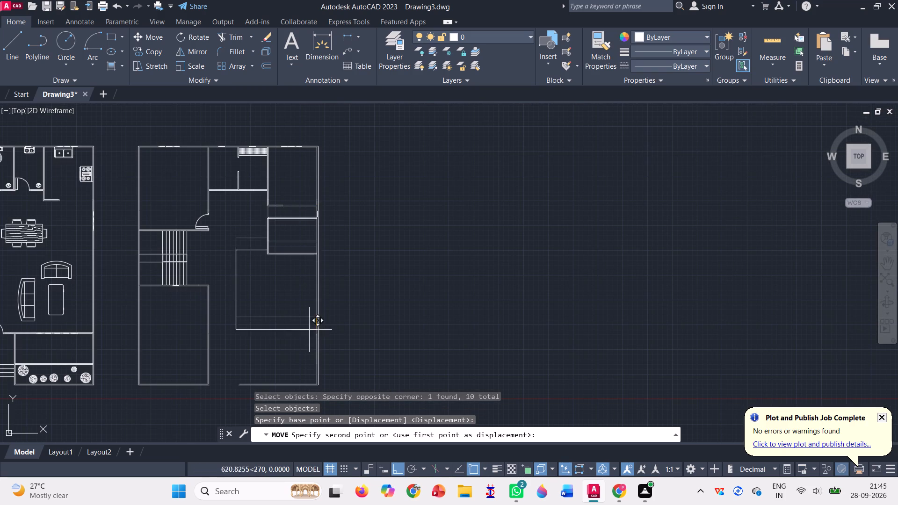
pyautogui.scroll(4, 311, 395)
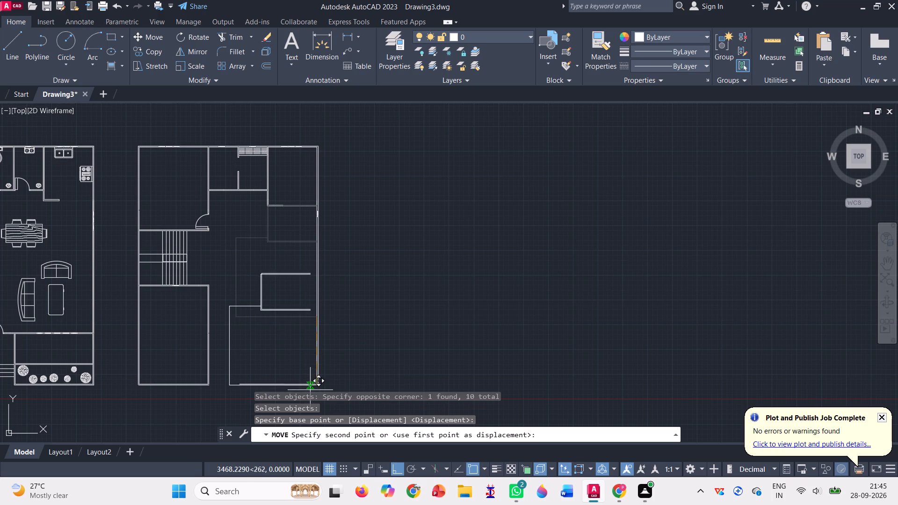
pyautogui.scroll(2, 310, 381)
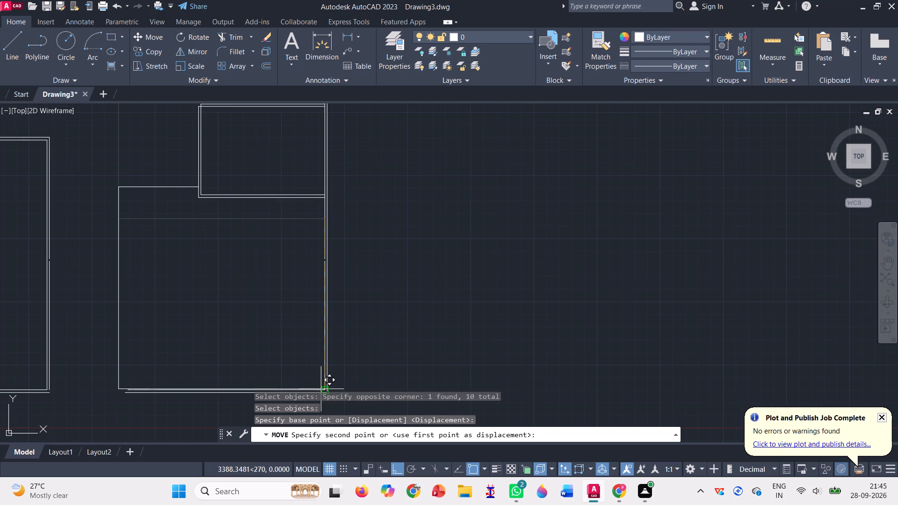
pyautogui.scroll(-2, 317, 376)
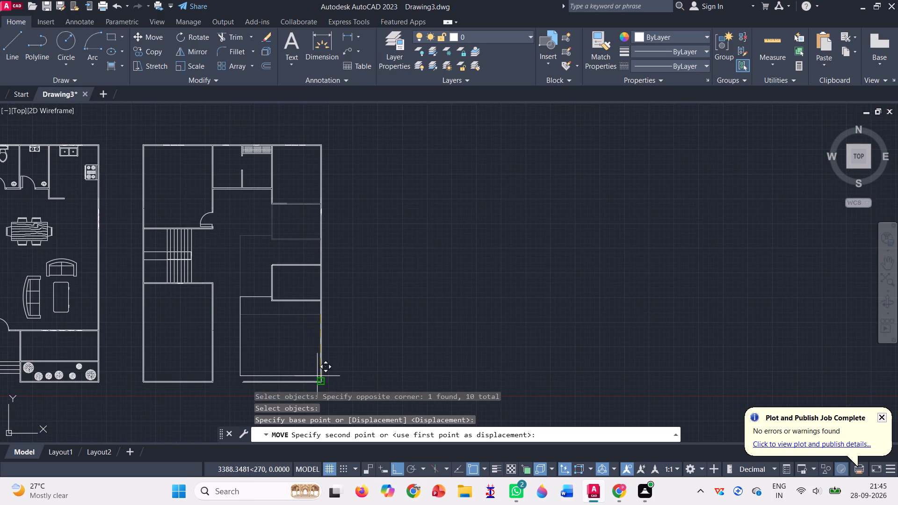
pyautogui.click(323, 349)
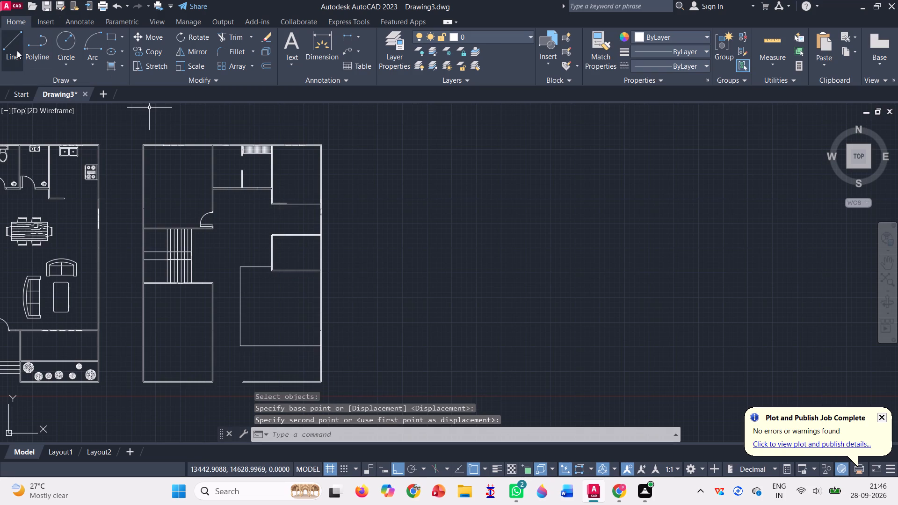
# Draw the west wall's outer line, about 1588 units long, from the northeast room's southwest corner to the small room's outer northwest corner.
pyautogui.click(14, 52)
pyautogui.scroll(4, 268, 216)
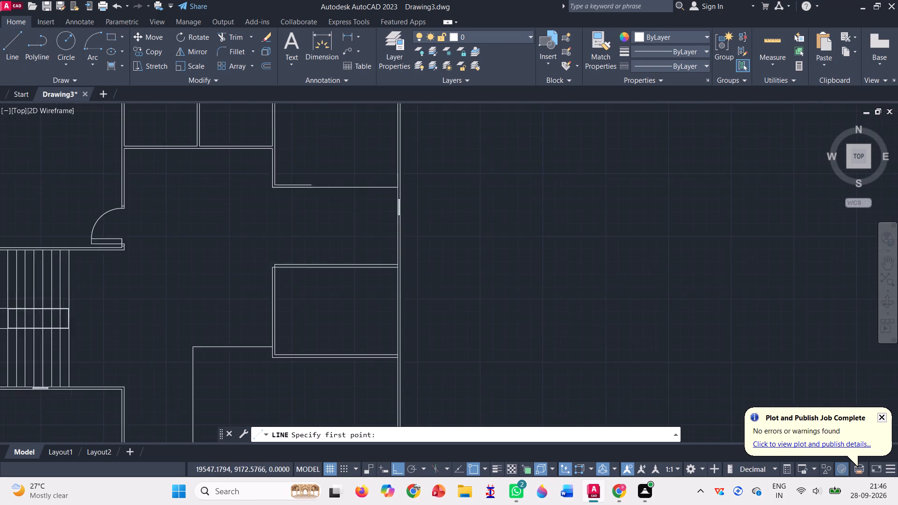
pyautogui.click(276, 169)
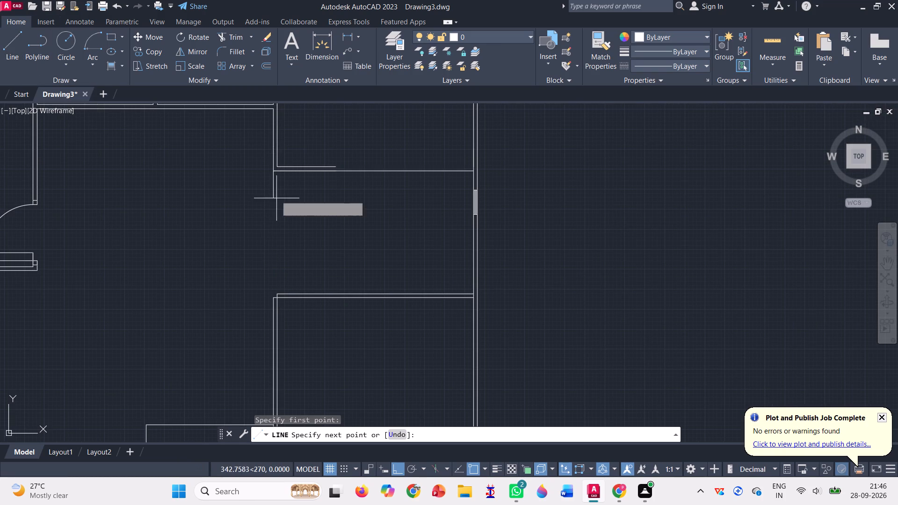
pyautogui.click(272, 298)
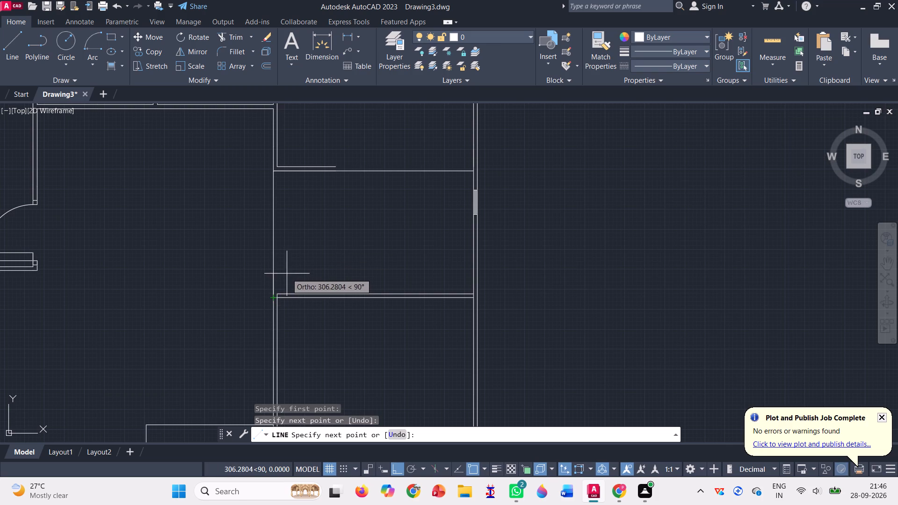
pyautogui.press('Return')
# Draw the west wall's inner line from the small room's inner northwest corner up to the northeast room's outer south wall line.
pyautogui.press('l')
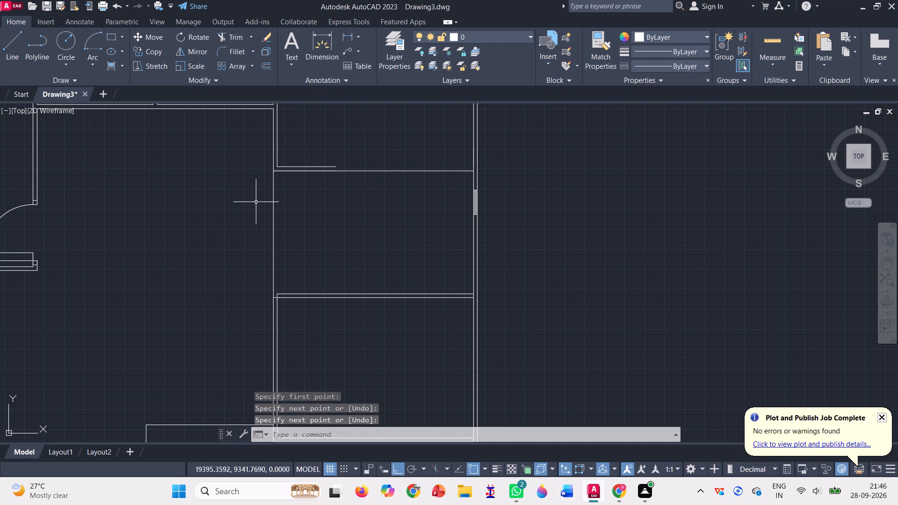
pyautogui.press('Return')
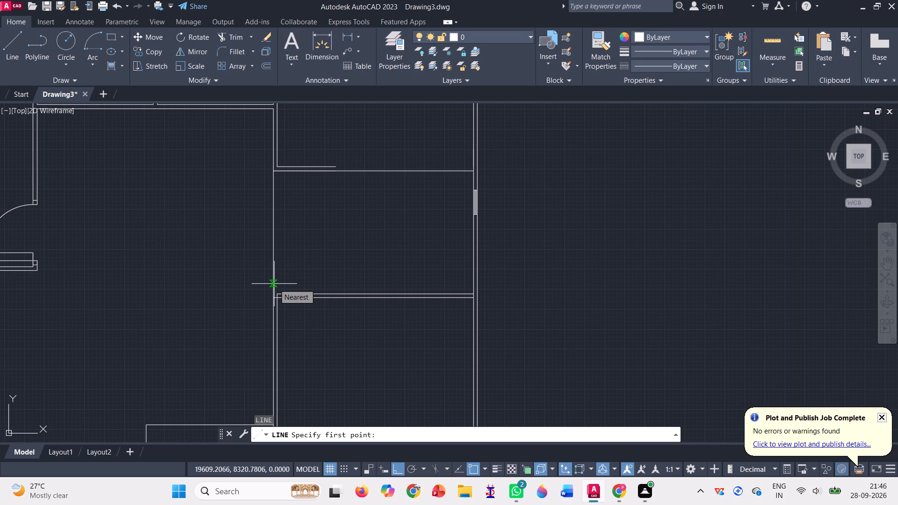
pyautogui.scroll(1, 274, 284)
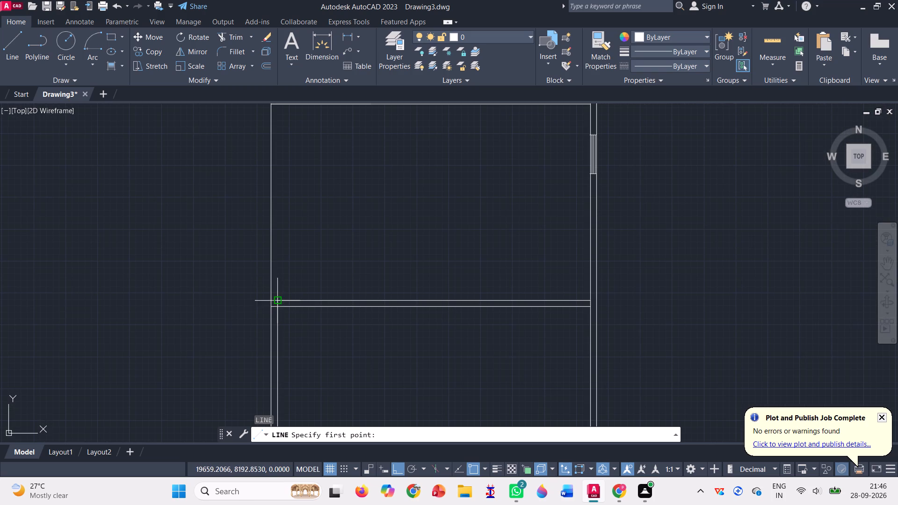
pyautogui.click(278, 298)
pyautogui.scroll(-1, 278, 298)
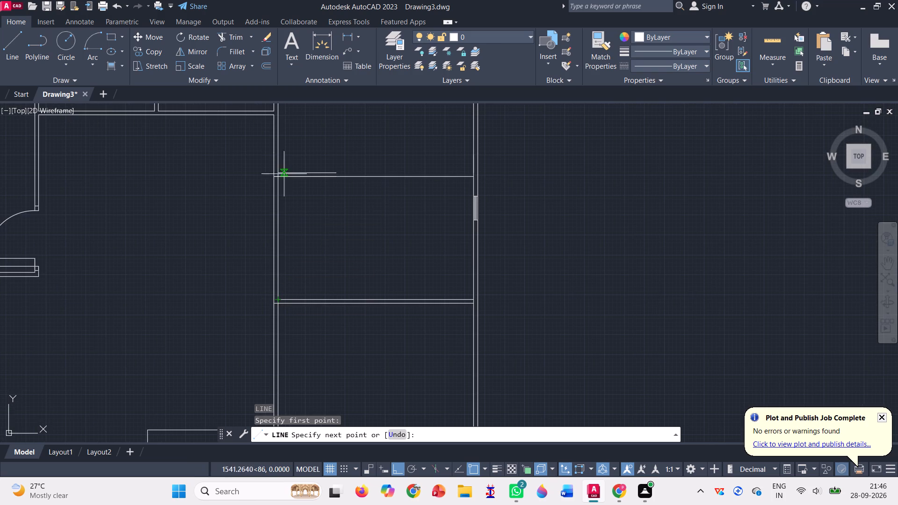
pyautogui.scroll(3, 282, 172)
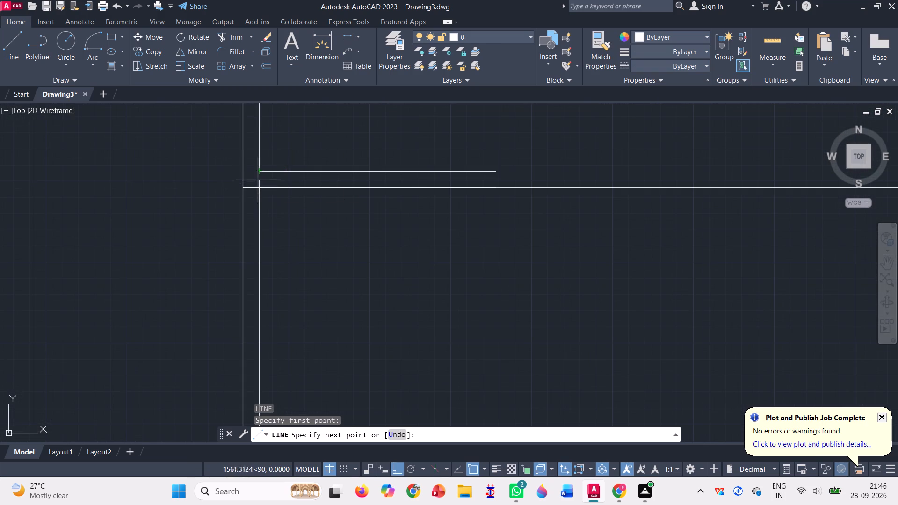
pyautogui.click(258, 187)
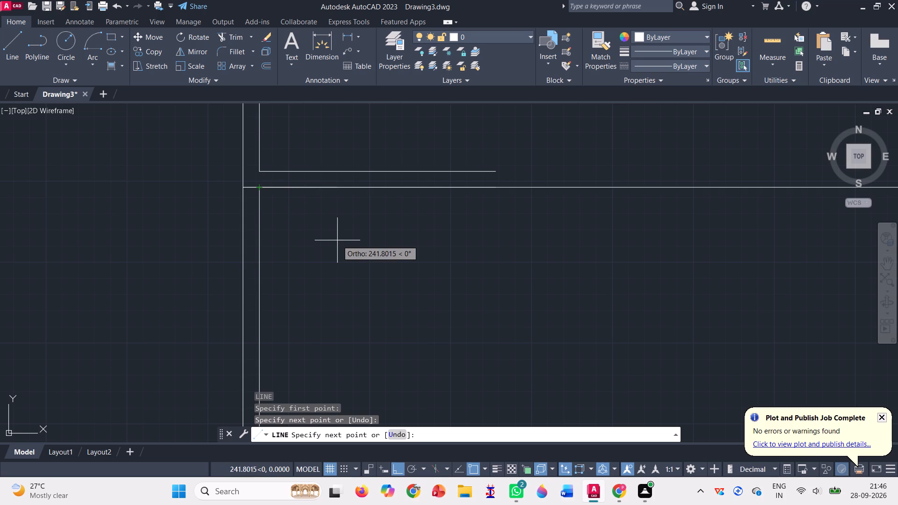
pyautogui.press('Return')
pyautogui.scroll(-1, 278, 224)
pyautogui.scroll(-1, 190, 219)
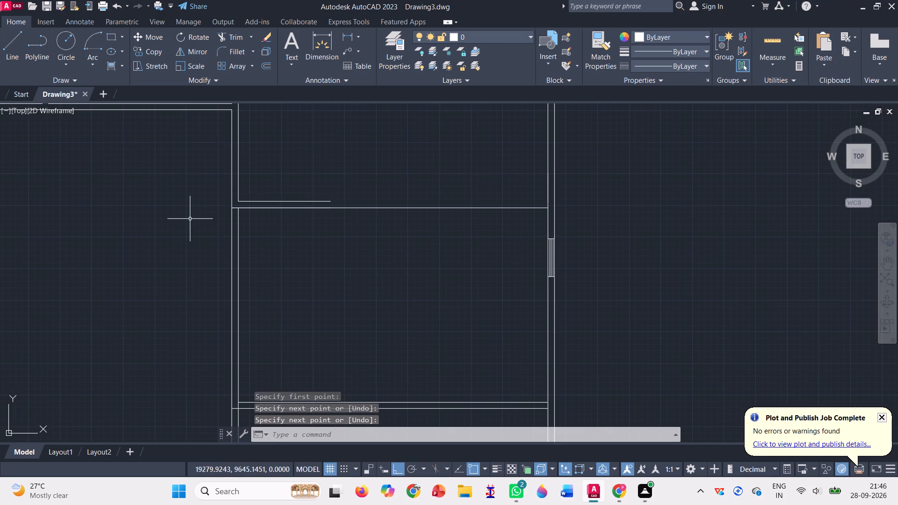
pyautogui.scroll(-1, 193, 221)
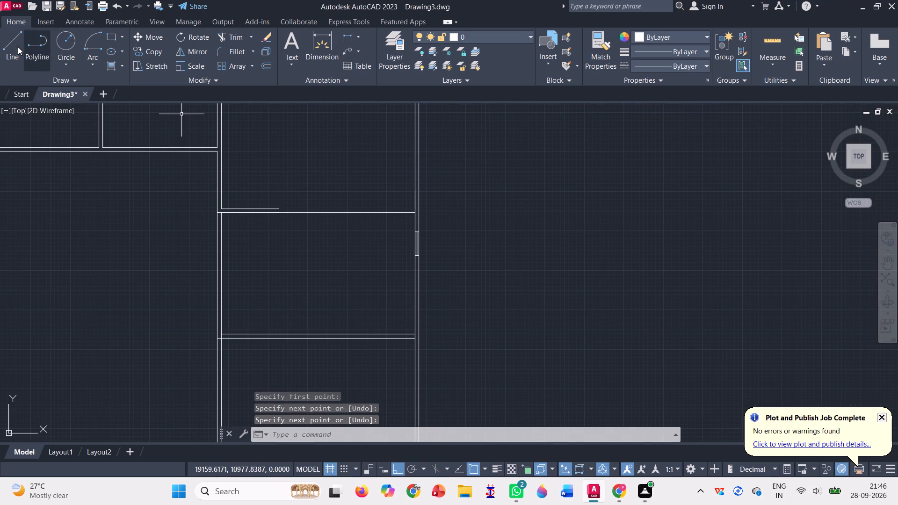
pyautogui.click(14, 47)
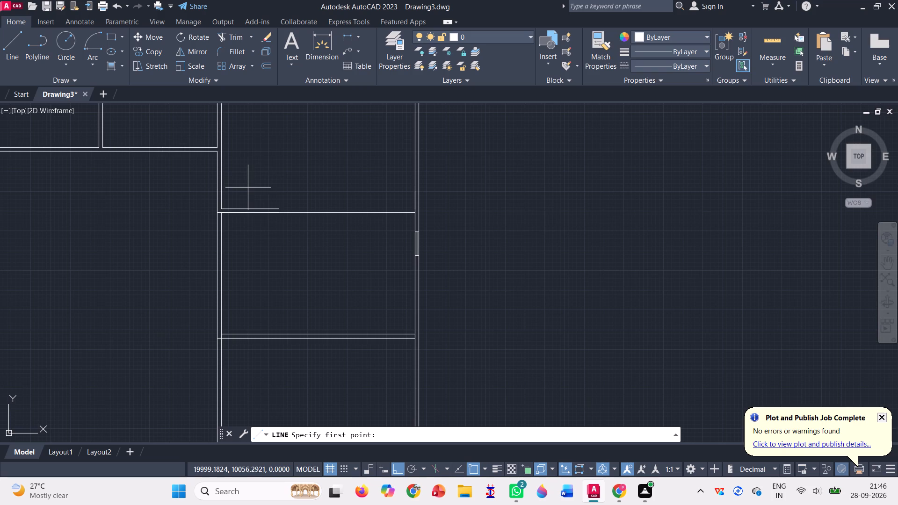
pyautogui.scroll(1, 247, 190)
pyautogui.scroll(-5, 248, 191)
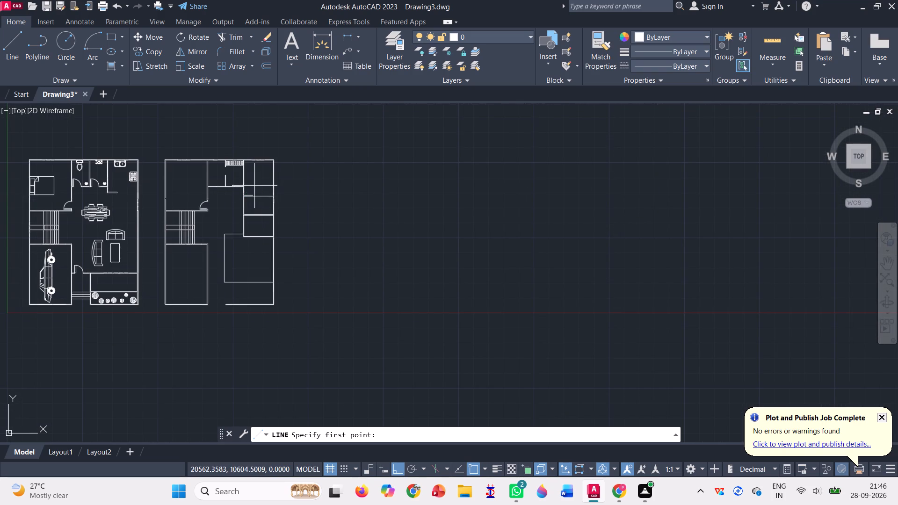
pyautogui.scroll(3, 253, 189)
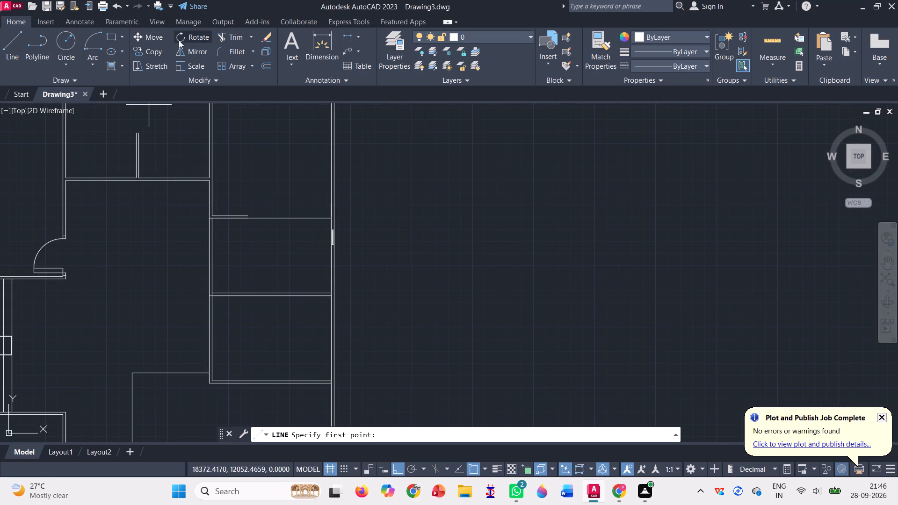
# Trim away both old south wall lines of the northeast room, between its west wall and the outer east wall.
pyautogui.click(222, 37)
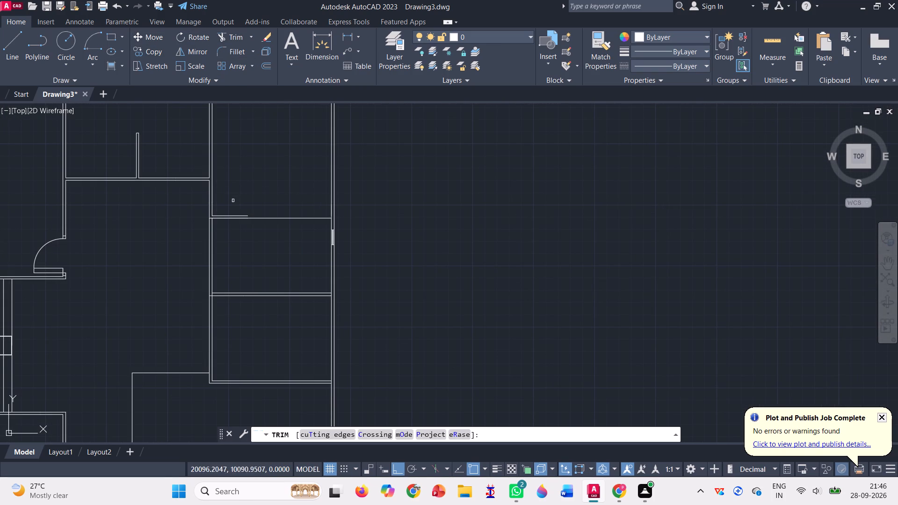
pyautogui.moveTo(232, 201); pyautogui.dragTo(238, 249)
pyautogui.scroll(-2, 259, 201)
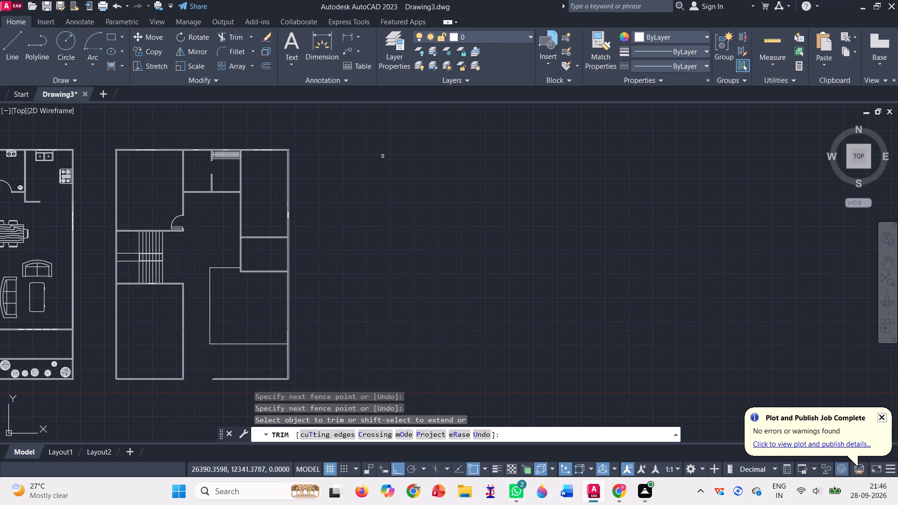
# Move the small room's north, west and south wall lines together with the larger room's three-sided outline about 275 units north.
pyautogui.press('Escape')
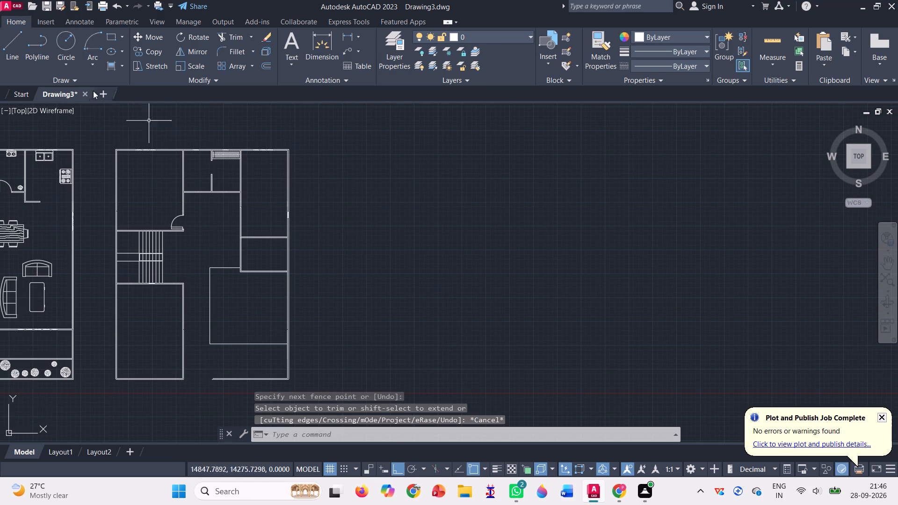
pyautogui.click(152, 37)
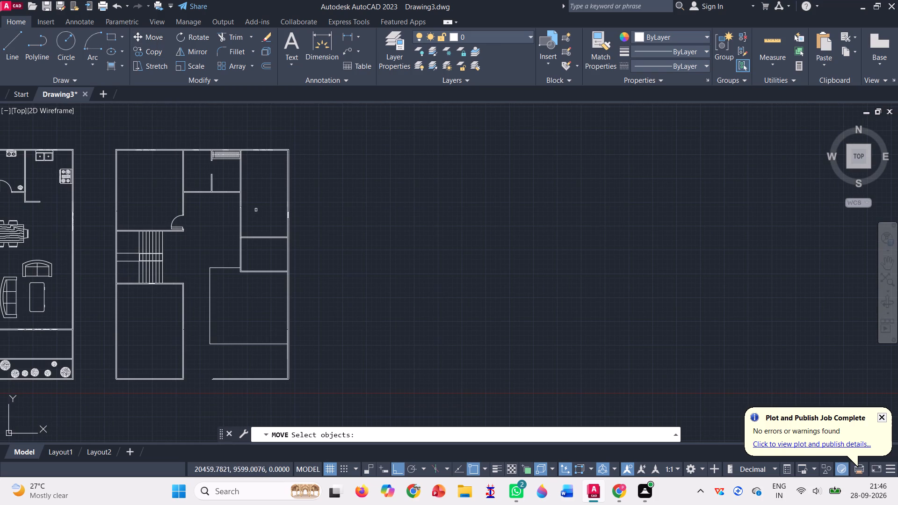
pyautogui.scroll(1, 246, 228)
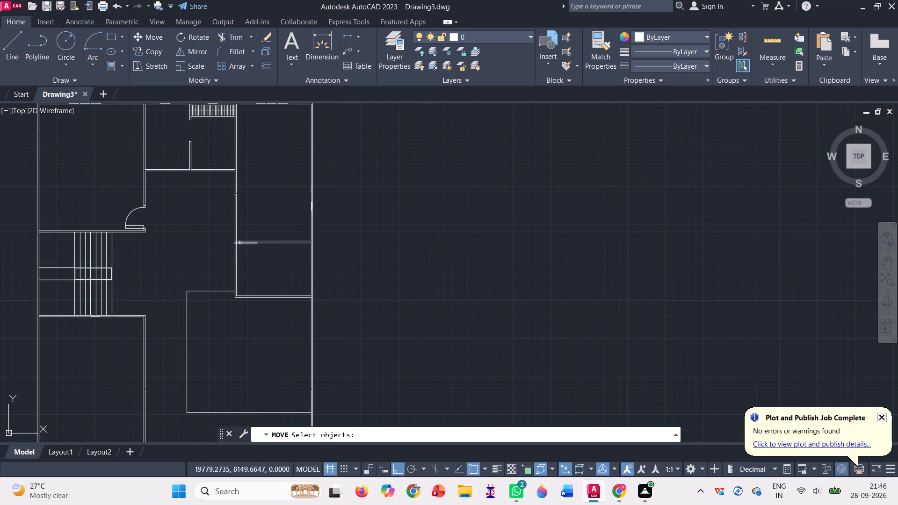
pyautogui.click(240, 243)
pyautogui.click(250, 239)
pyautogui.click(267, 243)
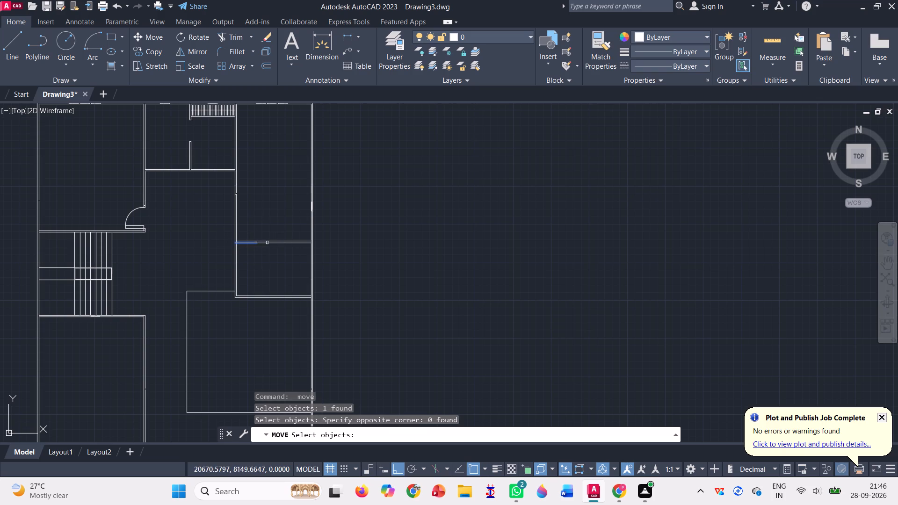
pyautogui.click(270, 244)
pyautogui.scroll(4, 271, 243)
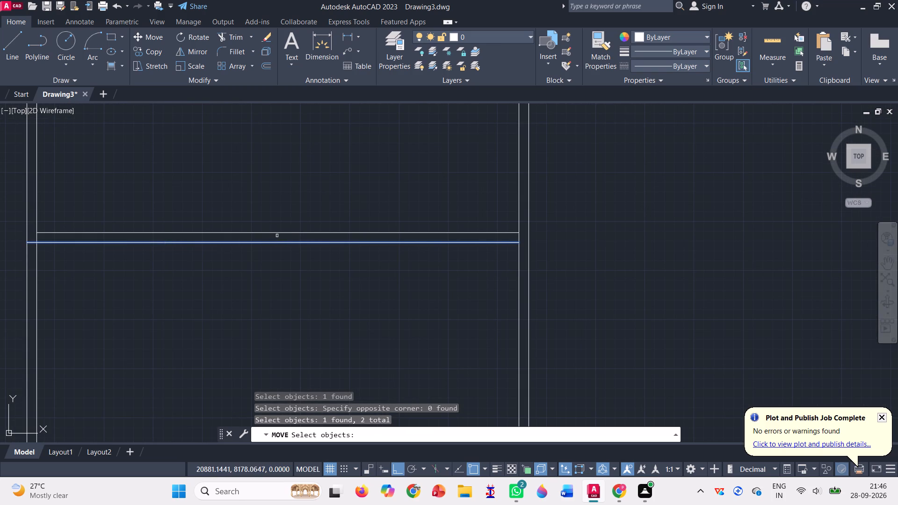
pyautogui.click(277, 234)
pyautogui.scroll(-2, 268, 203)
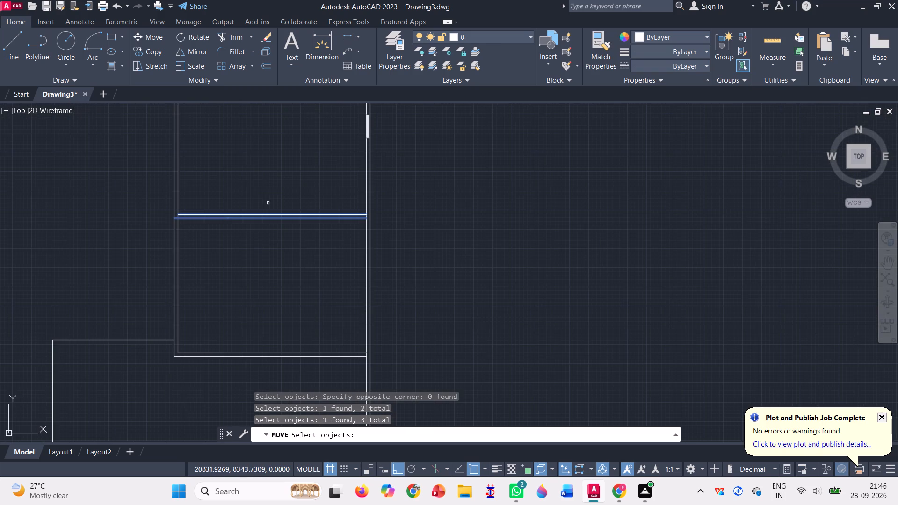
pyautogui.click(179, 258)
pyautogui.click(174, 260)
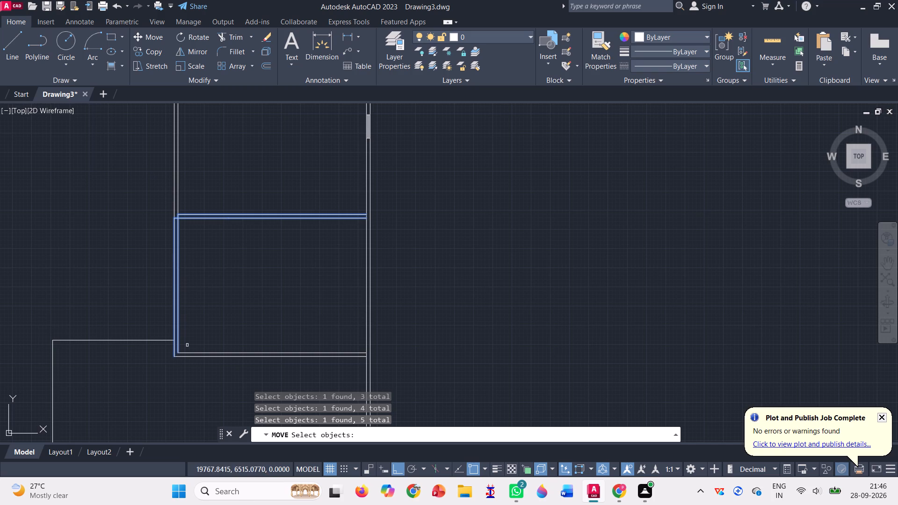
pyautogui.click(188, 351)
pyautogui.click(192, 362)
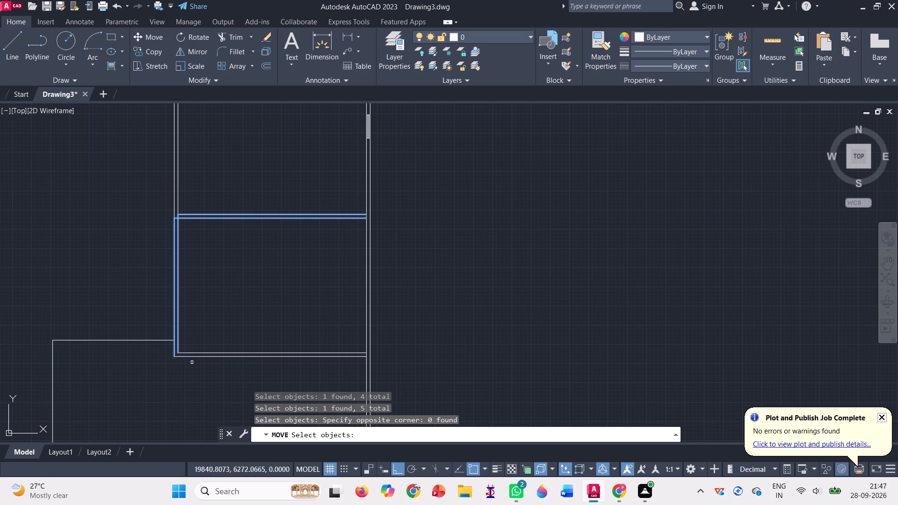
pyautogui.click(200, 355)
pyautogui.click(205, 352)
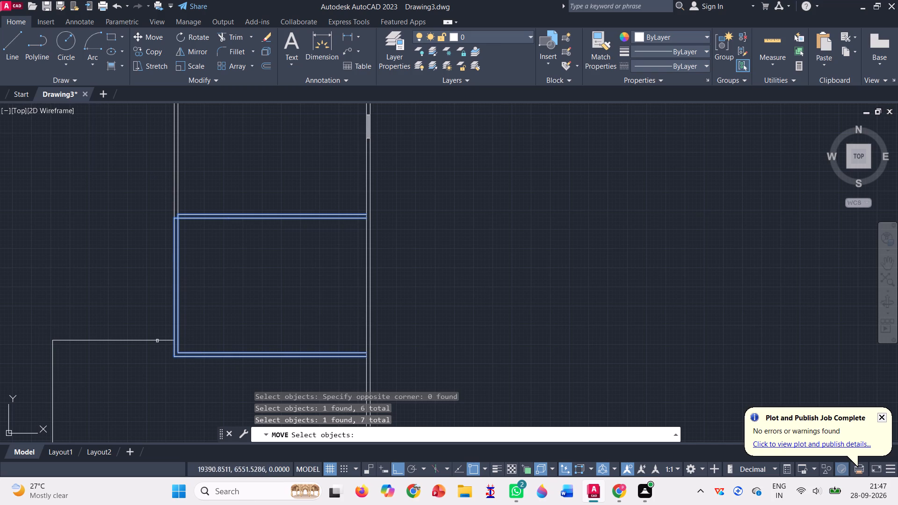
pyautogui.click(111, 339)
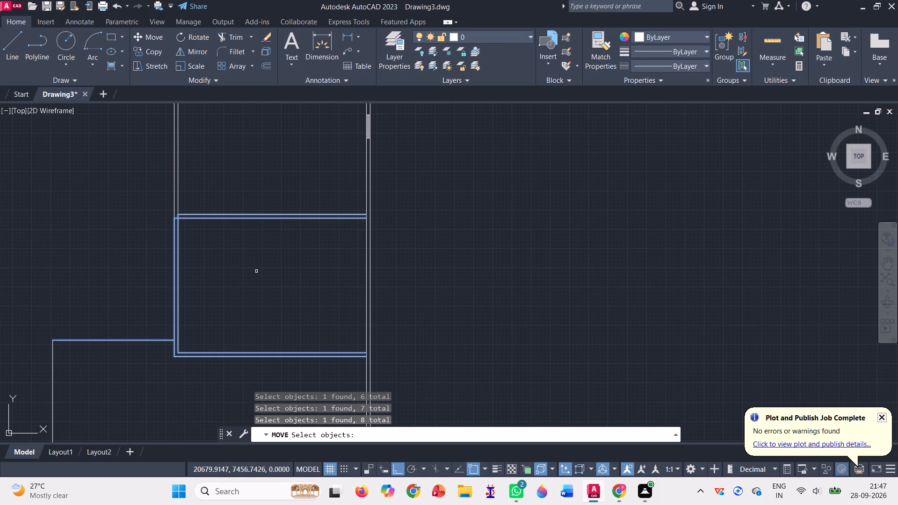
pyautogui.scroll(-1, 253, 272)
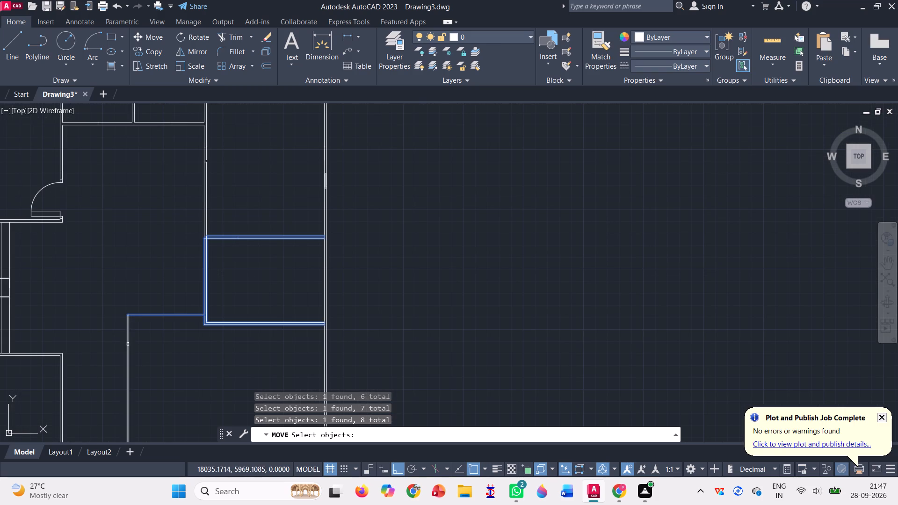
pyautogui.click(128, 344)
pyautogui.scroll(-2, 213, 244)
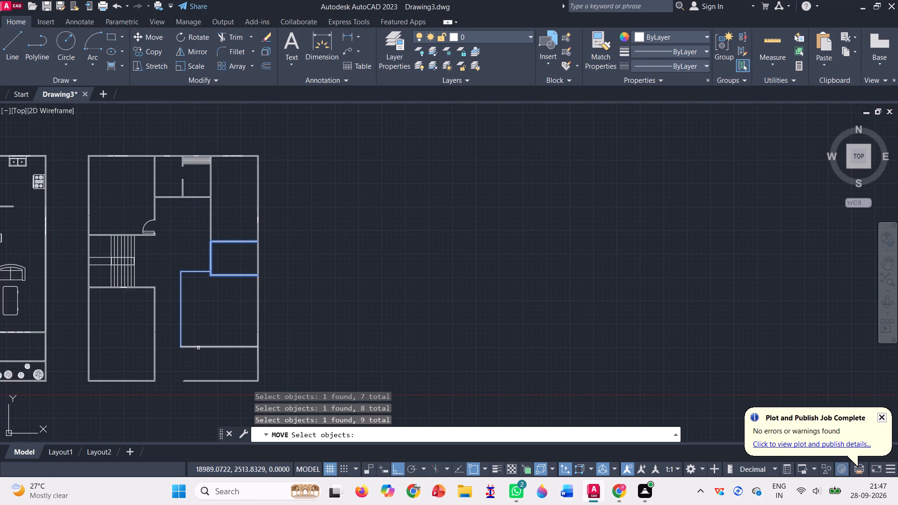
pyautogui.click(198, 348)
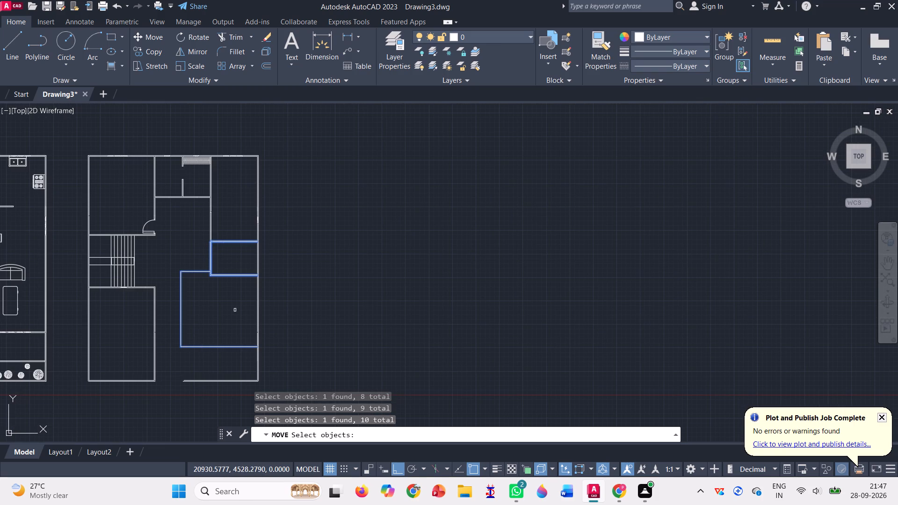
pyautogui.press('Return')
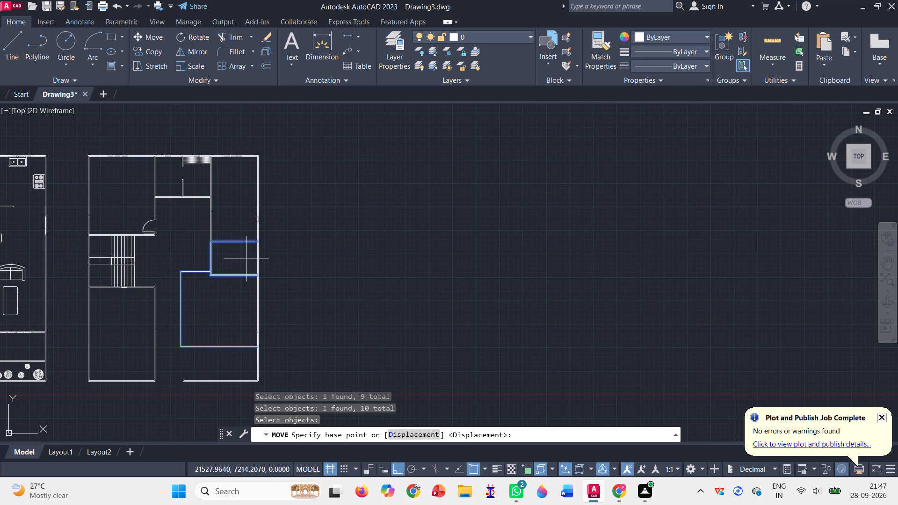
pyautogui.scroll(4, 261, 236)
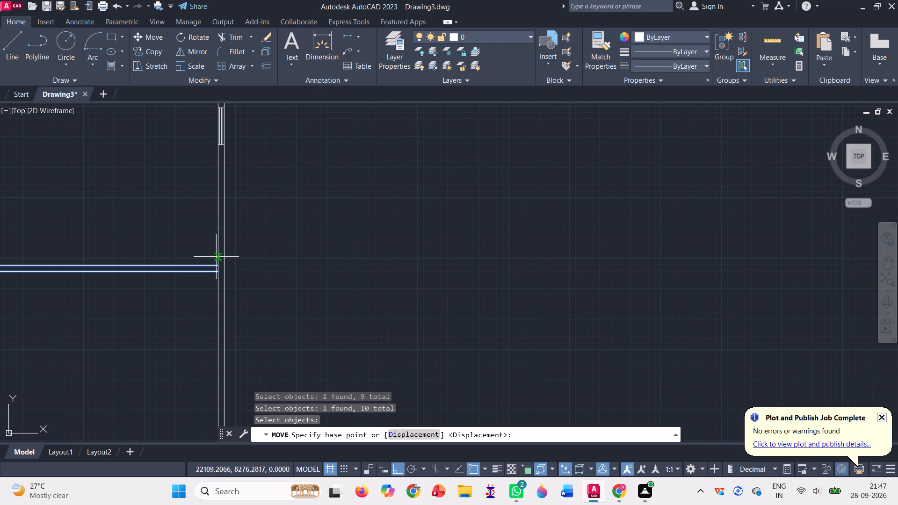
pyautogui.click(215, 266)
pyautogui.scroll(-2, 222, 235)
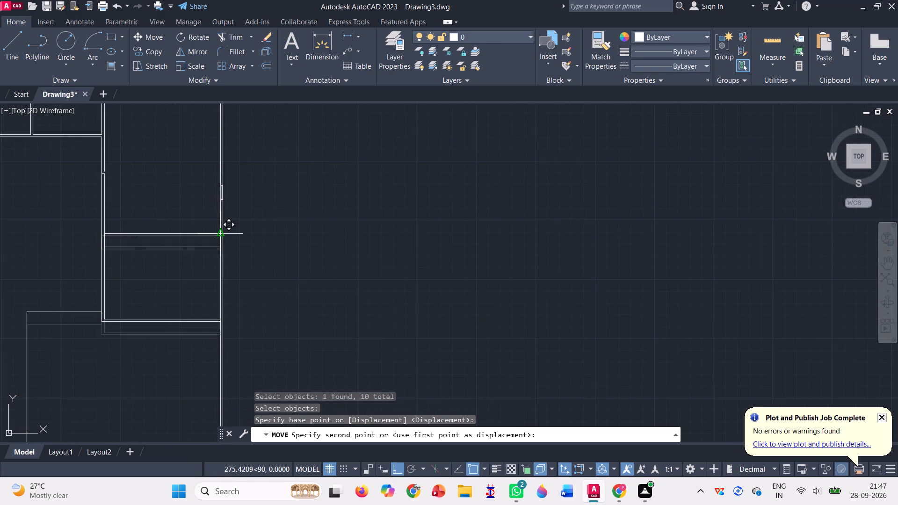
pyautogui.scroll(-2, 222, 235)
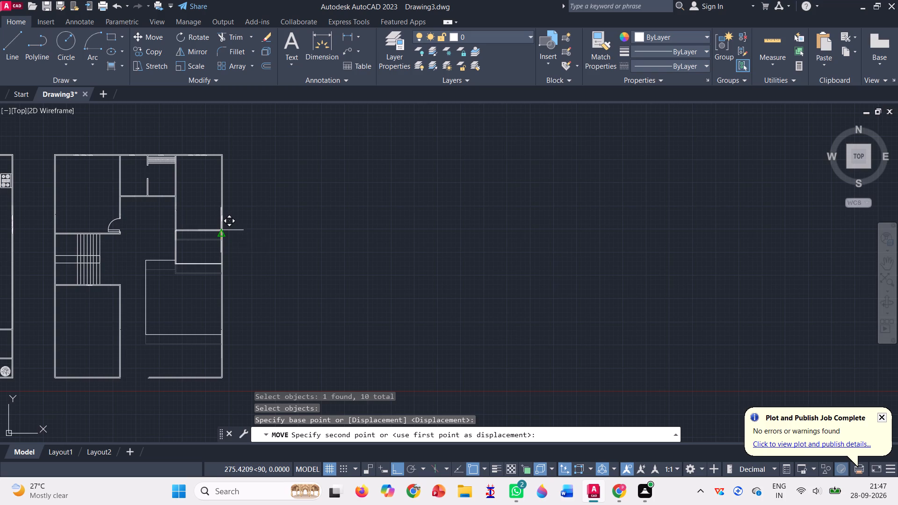
pyautogui.click(221, 231)
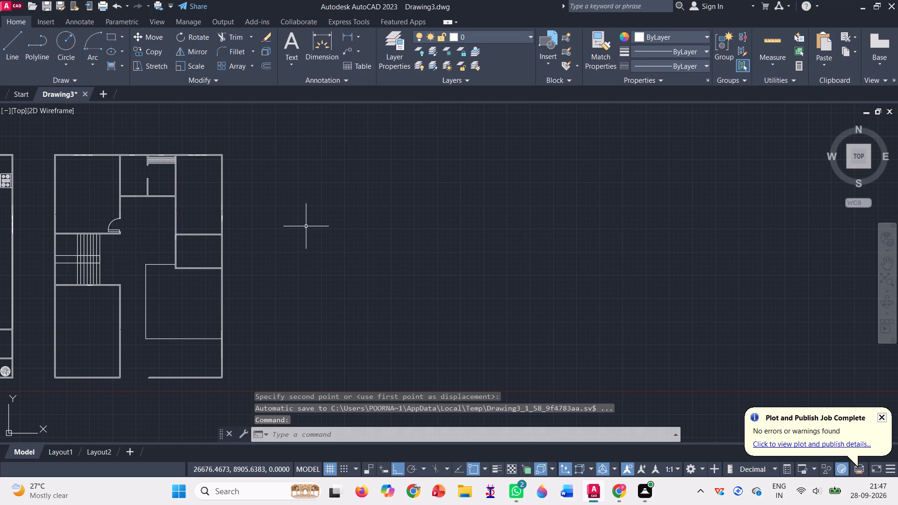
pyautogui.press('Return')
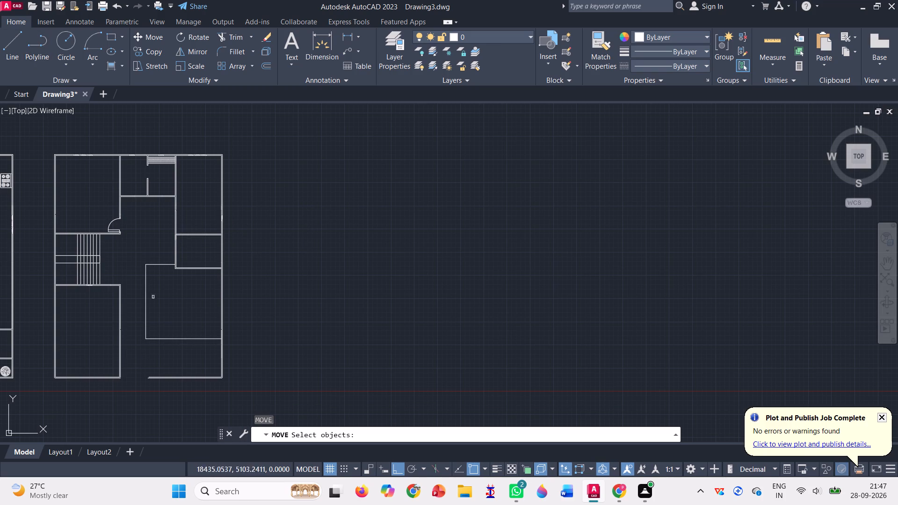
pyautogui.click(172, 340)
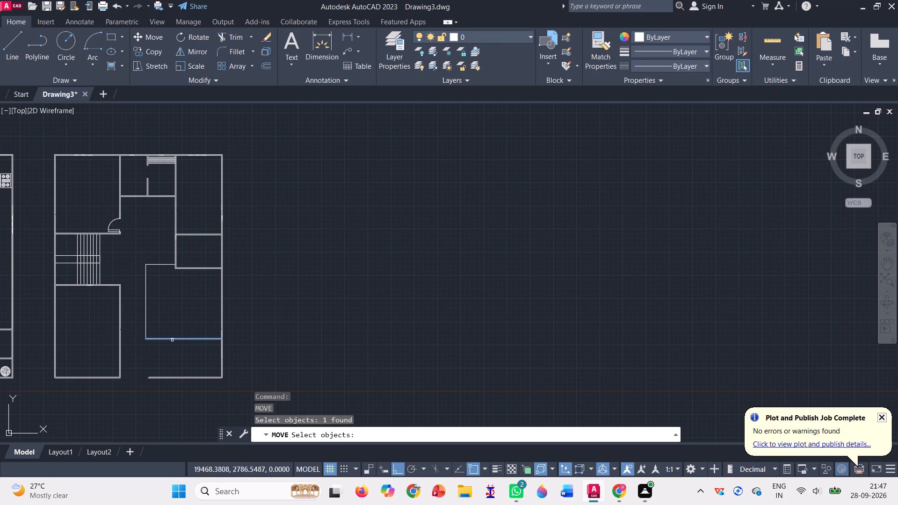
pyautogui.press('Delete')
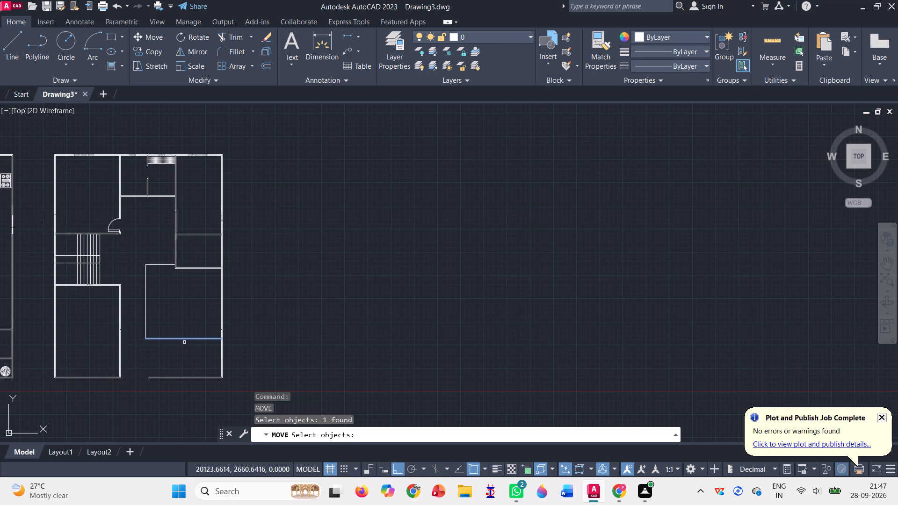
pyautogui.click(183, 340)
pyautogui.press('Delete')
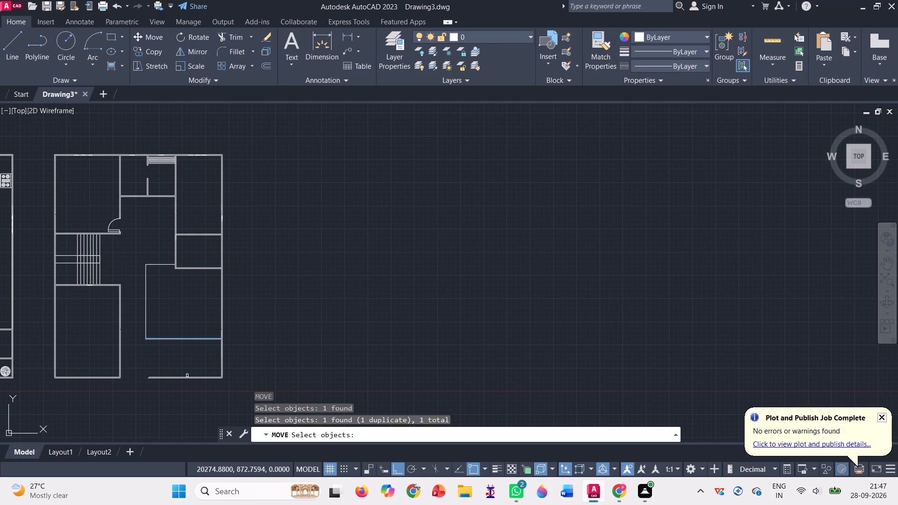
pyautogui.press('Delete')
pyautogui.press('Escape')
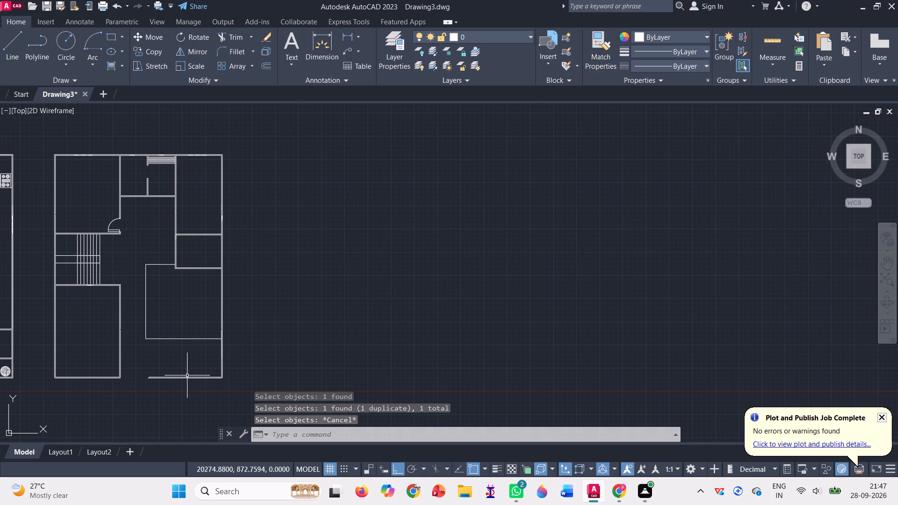
# Erase the larger room's south outline line.
pyautogui.click(182, 339)
pyautogui.press('Delete')
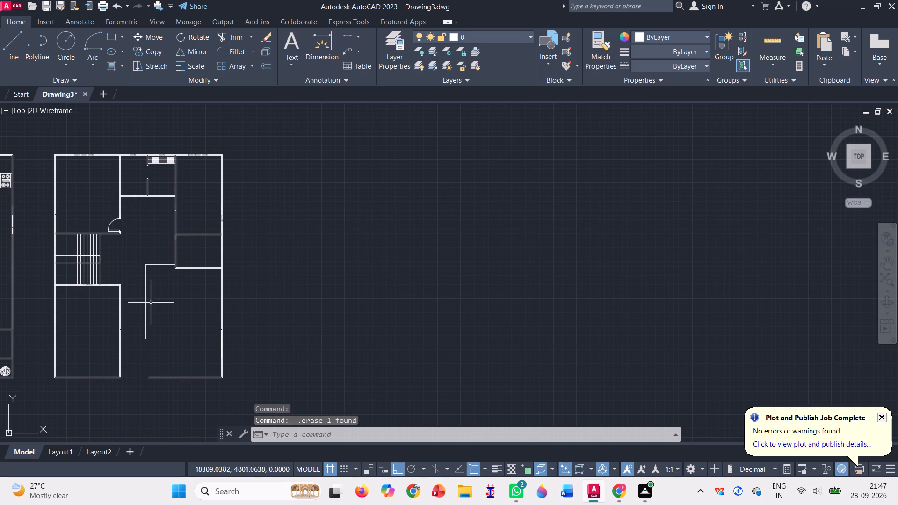
# Draw connected lines outlining a wall from the southwest room's outer northeast corner east about 5450 units, back to its inner corner, and east again.
pyautogui.click(22, 51)
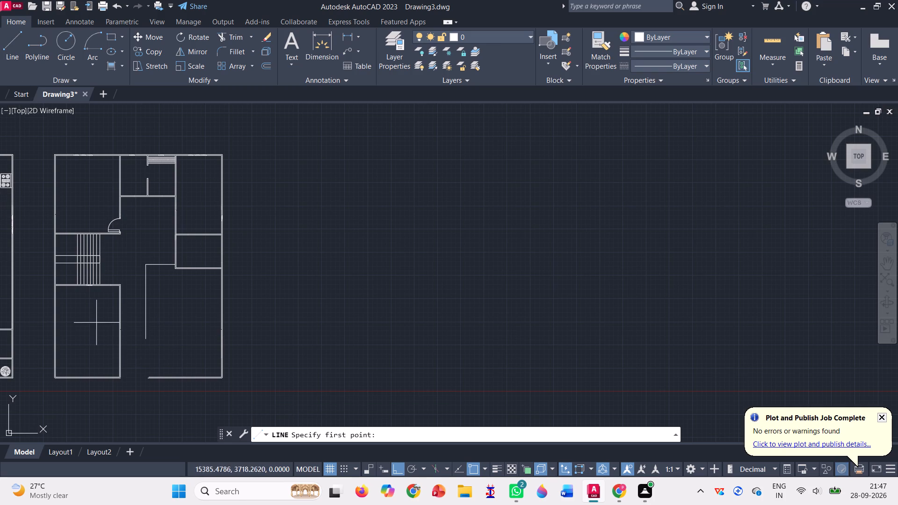
pyautogui.scroll(2, 58, 291)
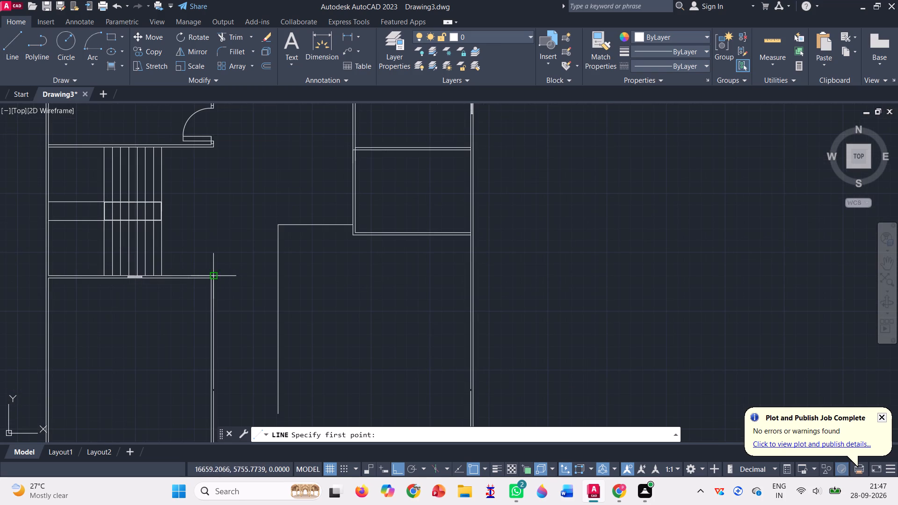
pyautogui.click(218, 274)
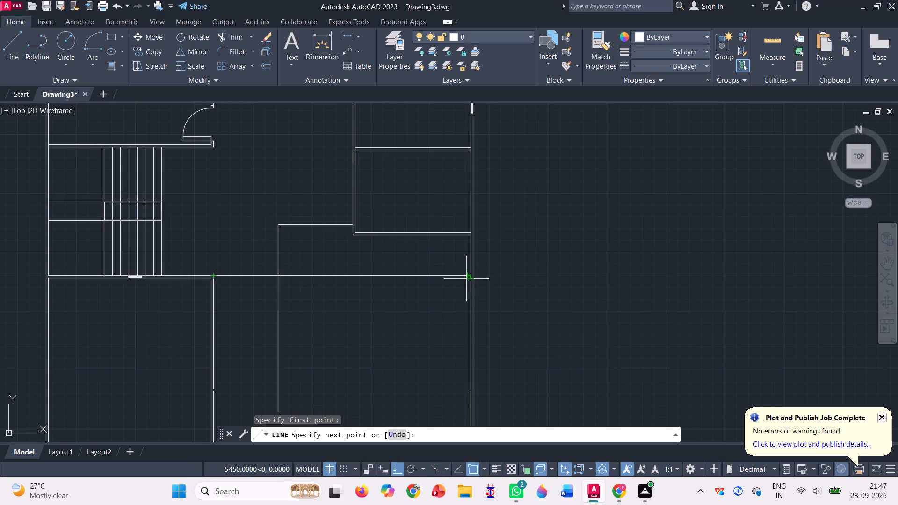
pyautogui.click(468, 279)
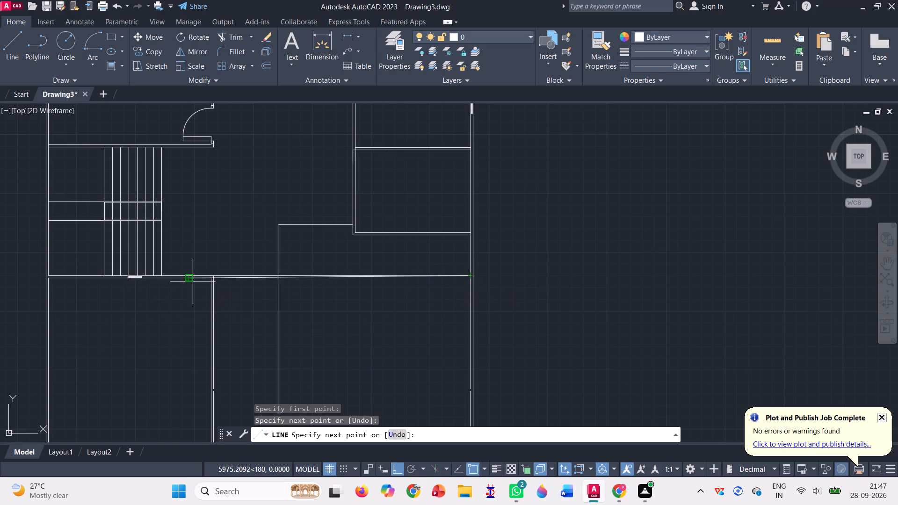
pyautogui.scroll(2, 193, 281)
pyautogui.click(237, 277)
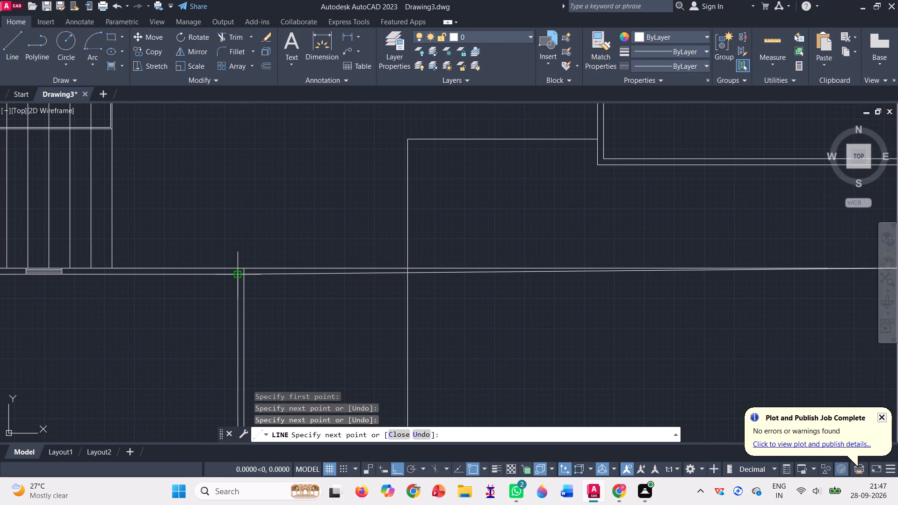
pyautogui.scroll(-2, 236, 277)
pyautogui.scroll(1, 488, 283)
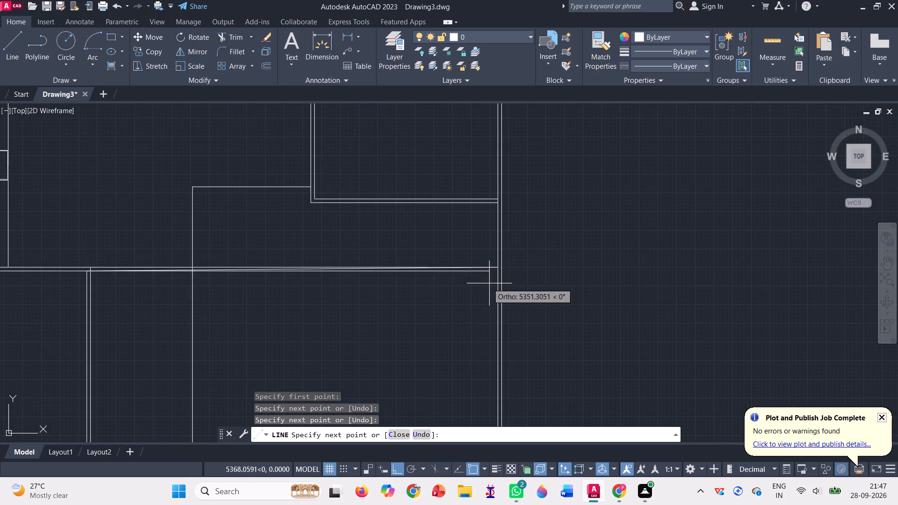
pyautogui.scroll(3, 494, 277)
pyautogui.click(496, 260)
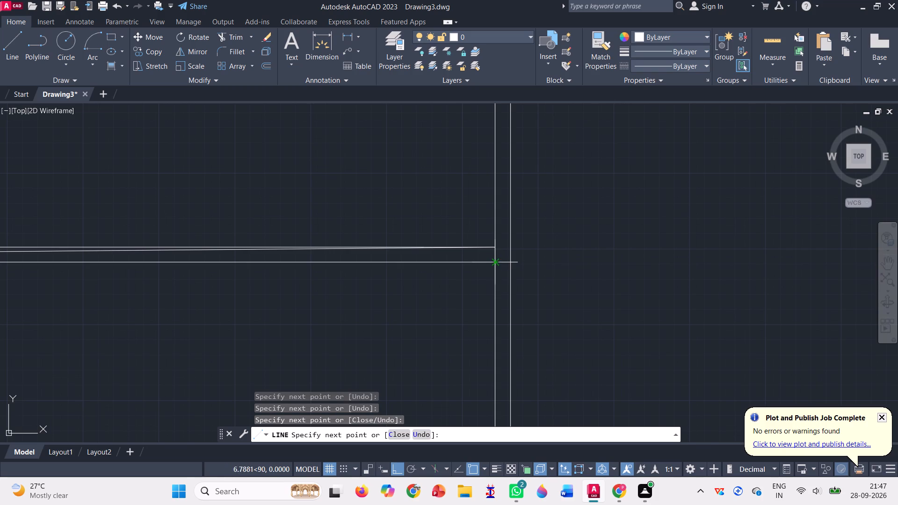
pyautogui.press('Return')
# Trim away the slanted connecting line between the two new wall lines, on both sides of the larger room's west line.
pyautogui.scroll(-3, 529, 252)
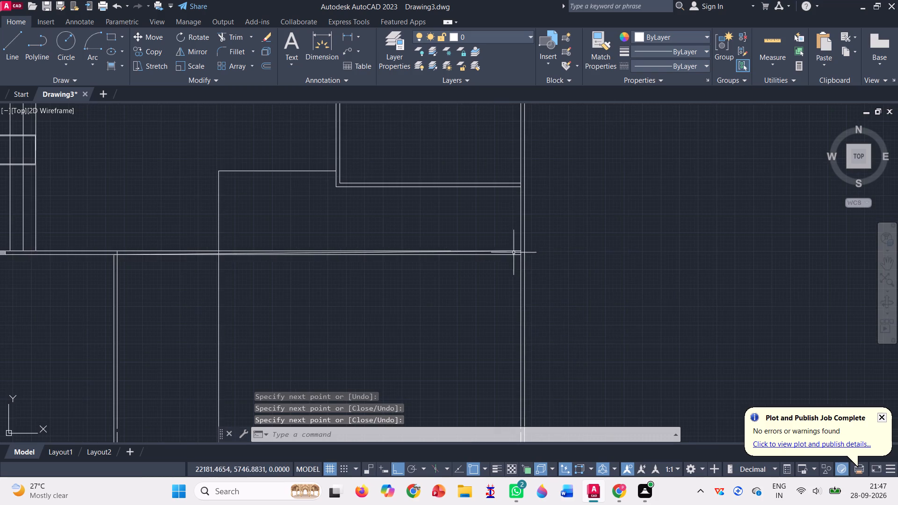
pyautogui.scroll(2, 231, 238)
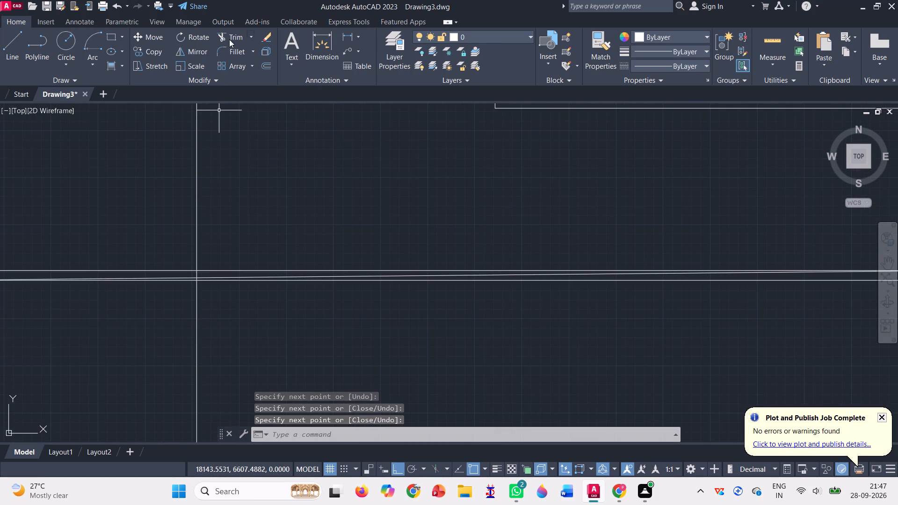
pyautogui.click(229, 39)
pyautogui.scroll(1, 202, 291)
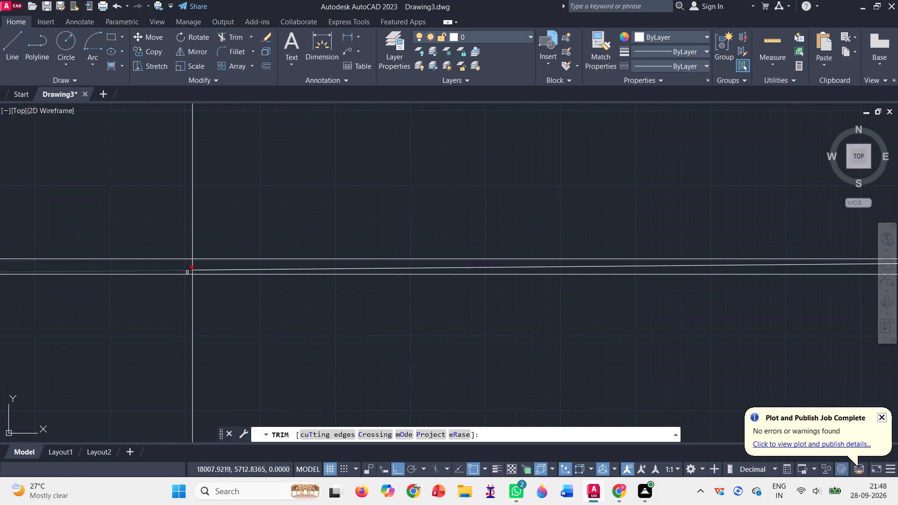
pyautogui.scroll(4, 187, 271)
pyautogui.click(189, 262)
pyautogui.click(234, 261)
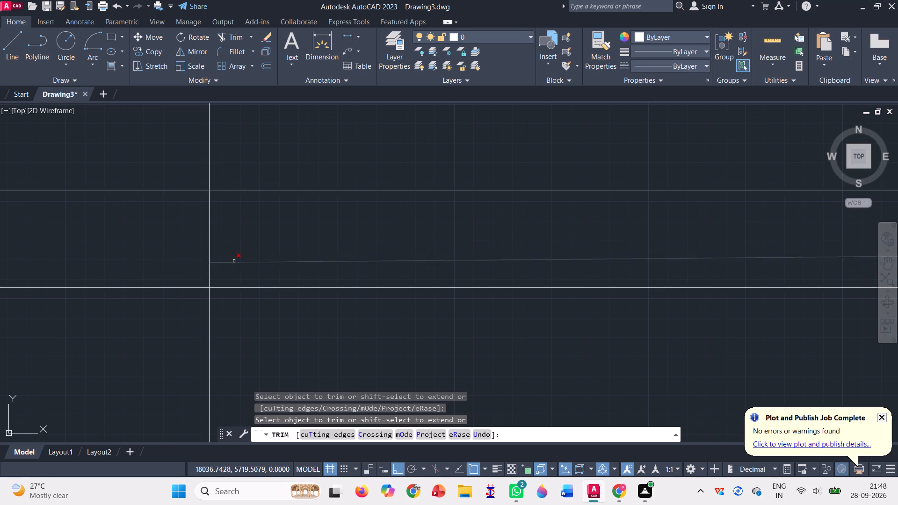
# Trim away the piece of the larger room's west line between the two new wall lines.
pyautogui.moveTo(179, 240); pyautogui.dragTo(242, 239)
# Draw a line along the south wall's inner face from the southwest room's inner southwest corner to the plan's inner southeast corner.
pyautogui.scroll(-3, 243, 238)
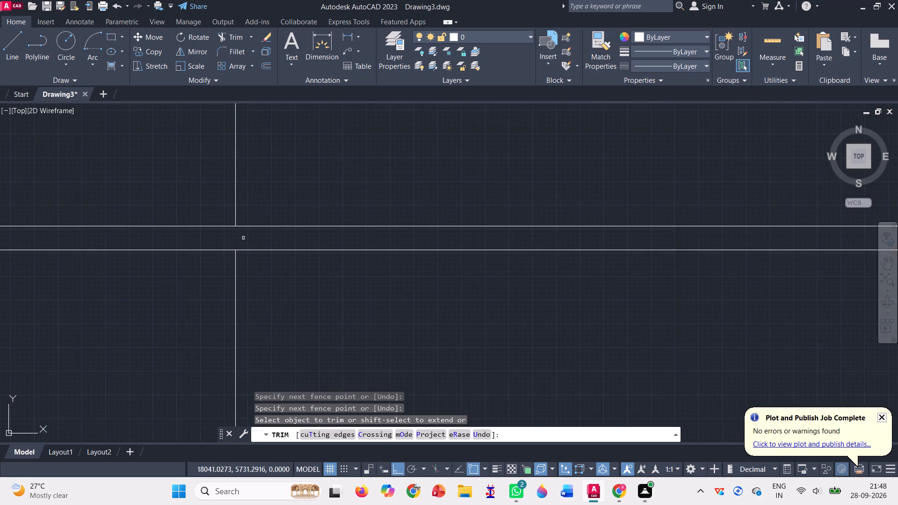
pyautogui.scroll(-4, 243, 238)
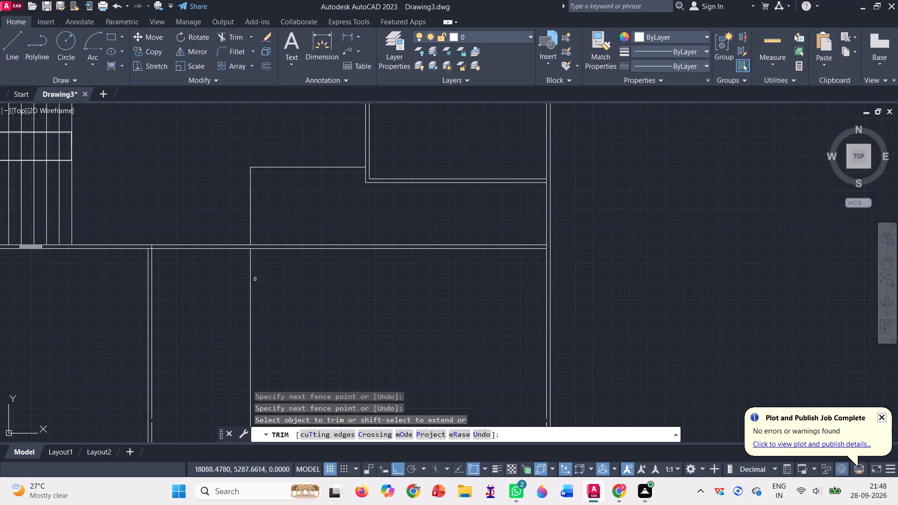
pyautogui.scroll(-2, 219, 218)
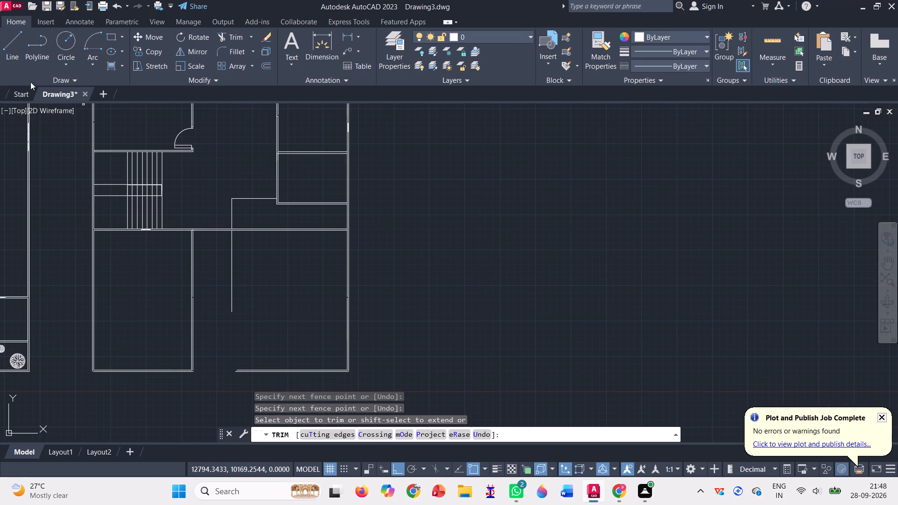
pyautogui.click(15, 51)
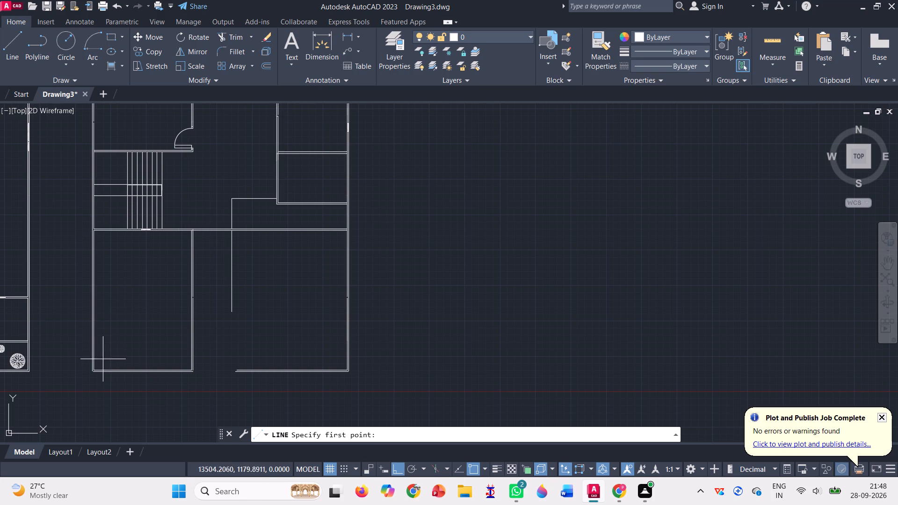
pyautogui.scroll(2, 92, 372)
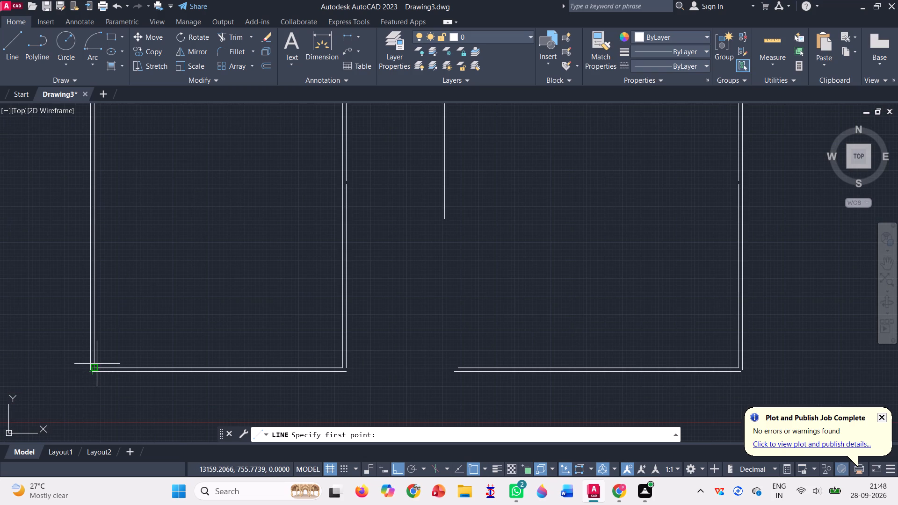
pyautogui.click(97, 365)
pyautogui.scroll(-2, 243, 329)
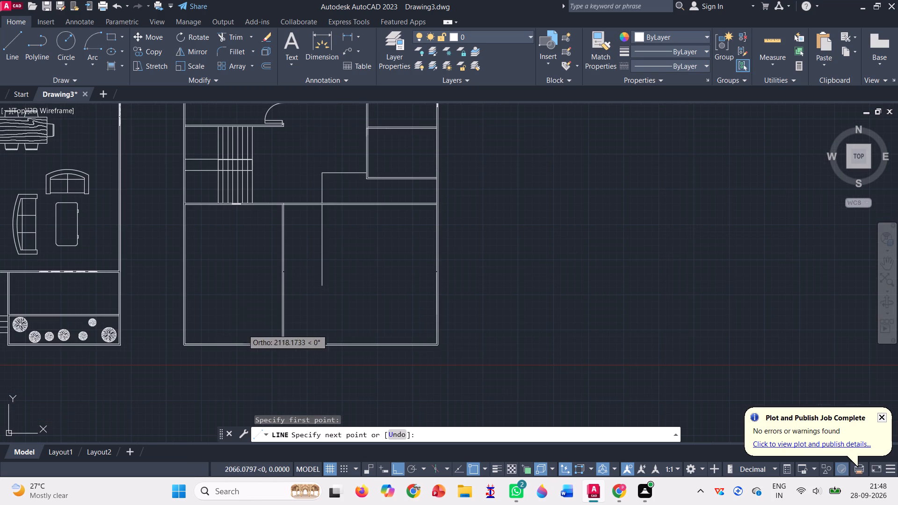
pyautogui.scroll(2, 438, 349)
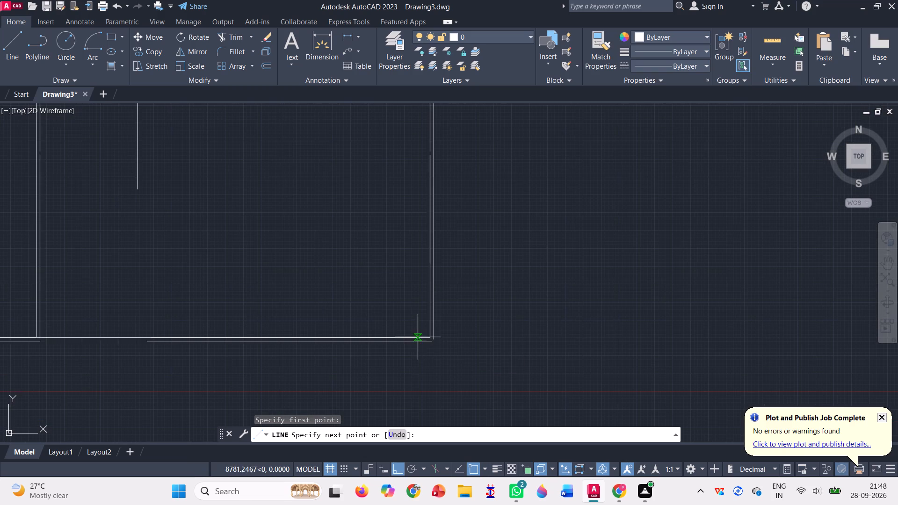
pyautogui.click(430, 334)
pyautogui.press('Return')
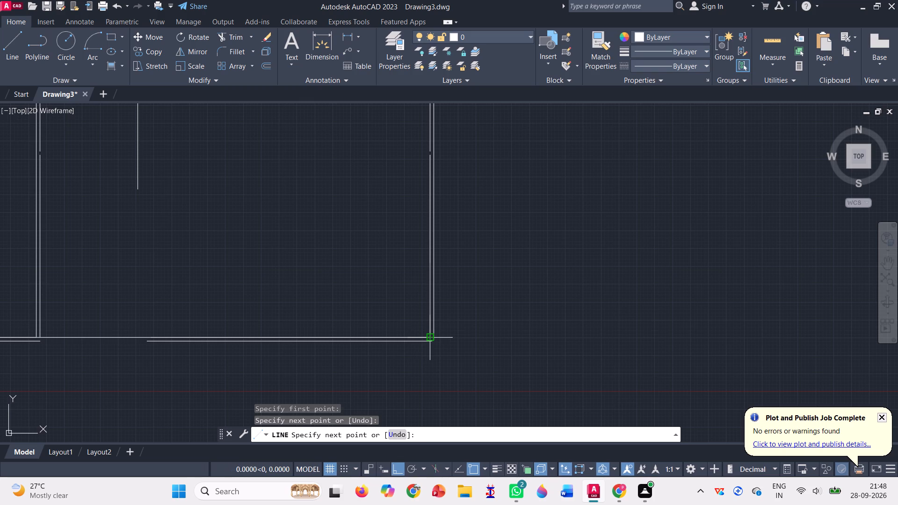
# Draw a vertical line from the midpoint of the new south wall line north to the middle east-west wall.
pyautogui.scroll(1, 428, 334)
pyautogui.scroll(-2, 323, 320)
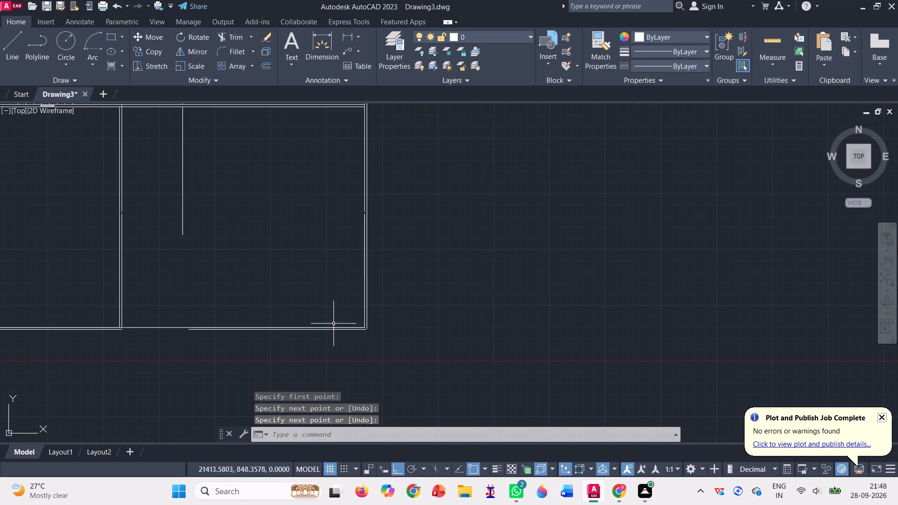
pyautogui.scroll(-2, 341, 347)
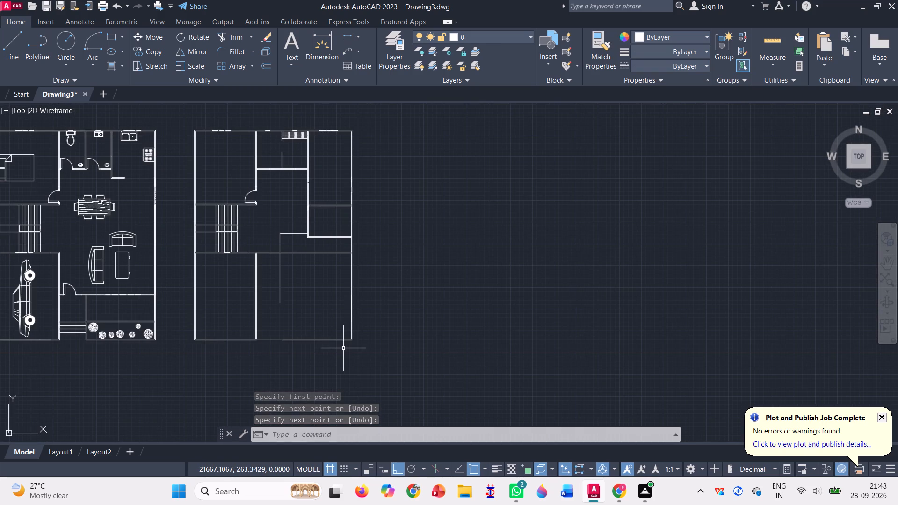
pyautogui.press('l')
pyautogui.press('Return')
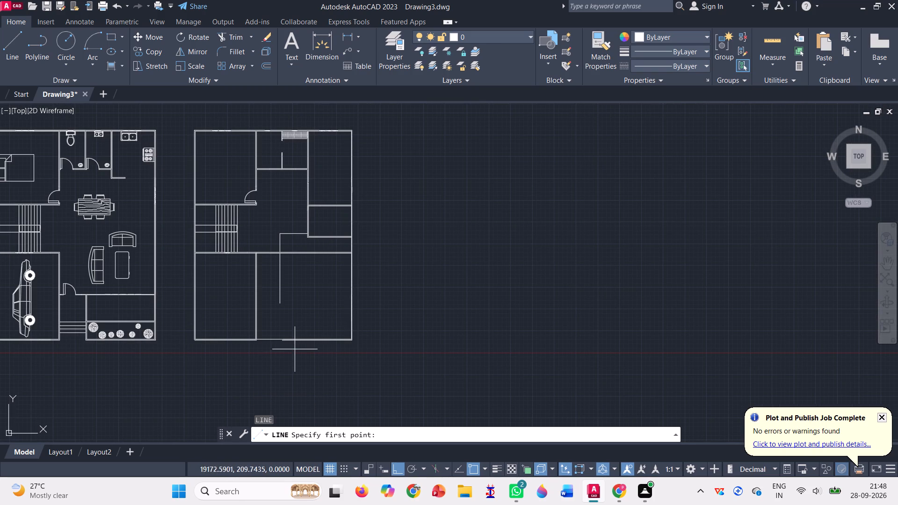
pyautogui.click(270, 339)
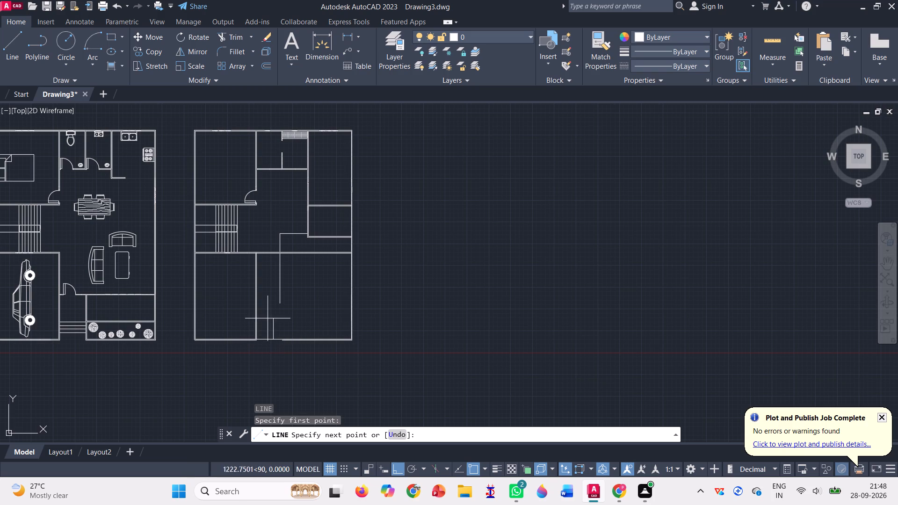
pyautogui.click(272, 253)
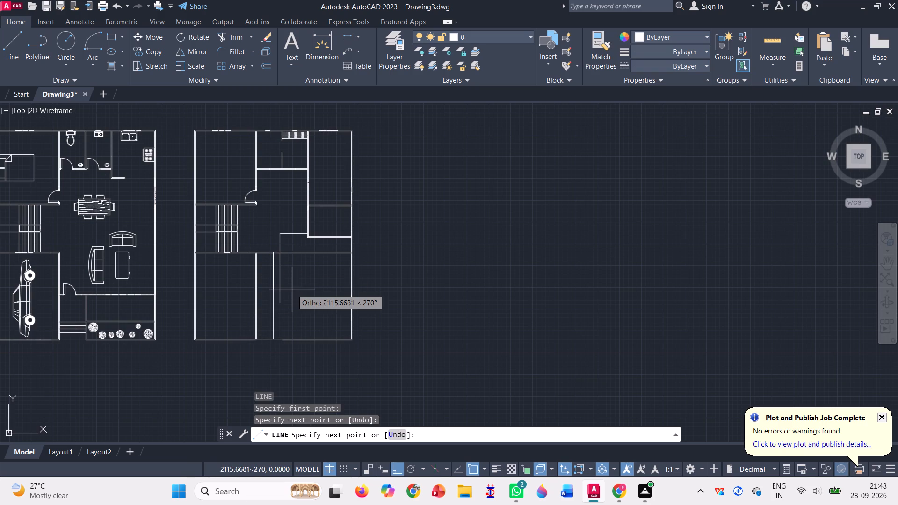
pyautogui.press('Return')
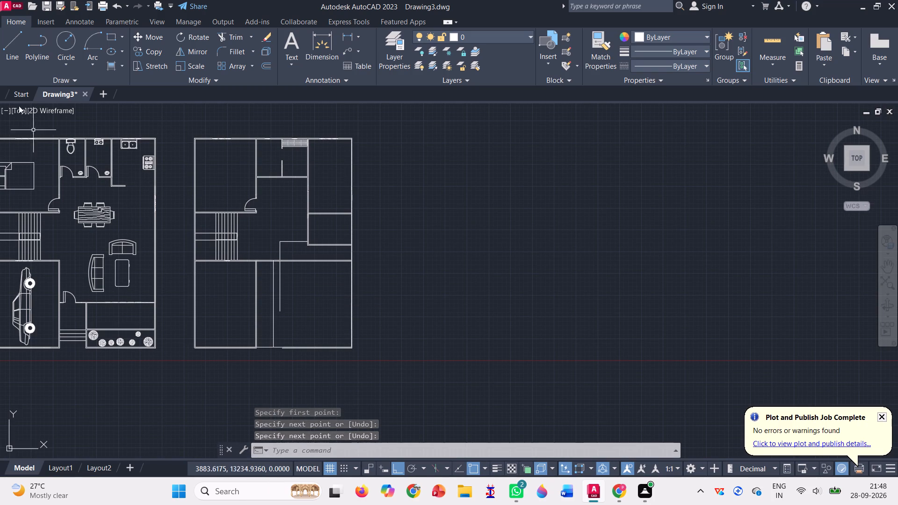
# Move the upper pair of lines of the southwest room's east wall about 975 units east onto the new vertical line.
pyautogui.click(157, 34)
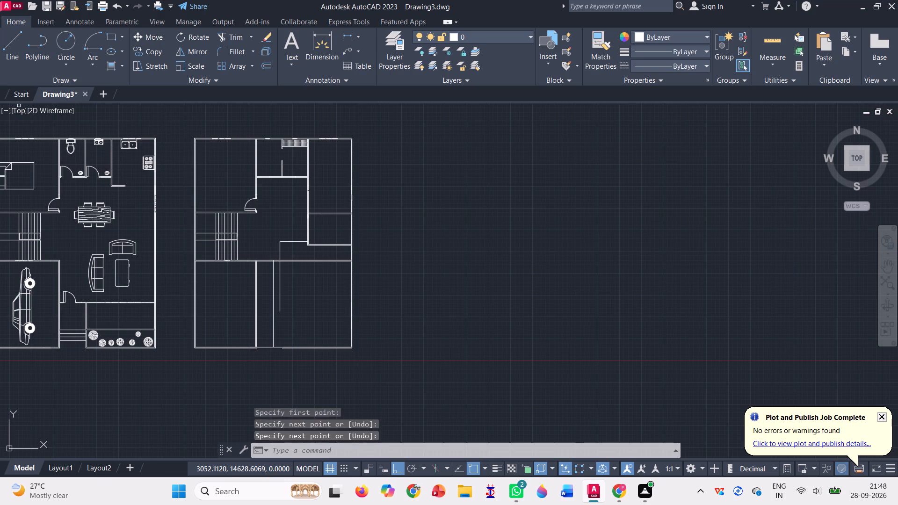
pyautogui.scroll(3, 260, 272)
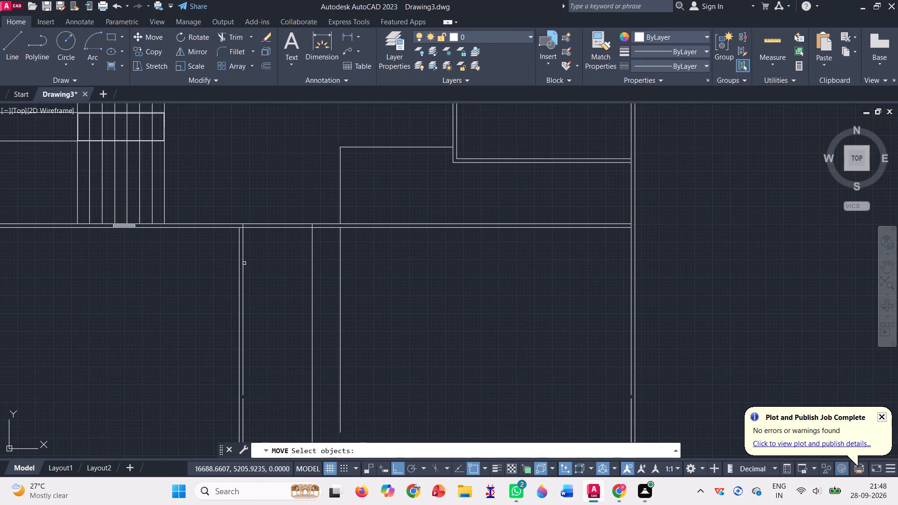
pyautogui.click(245, 262)
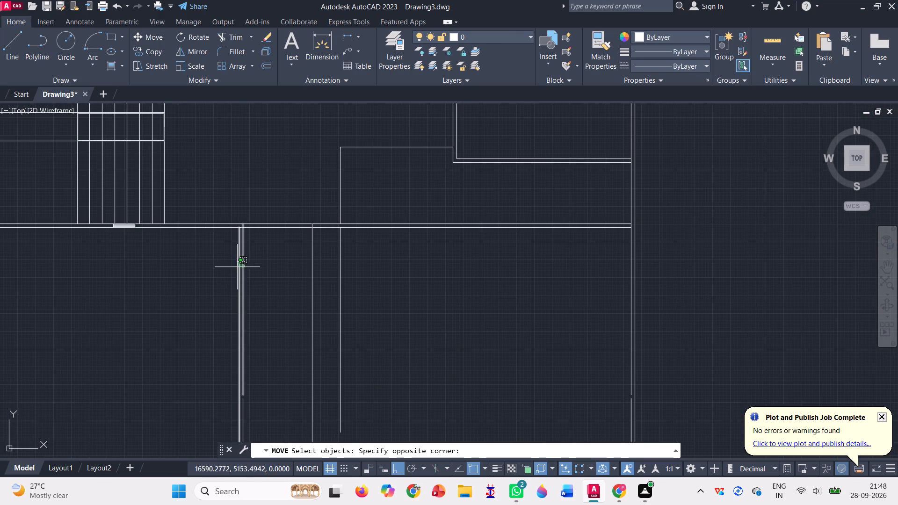
pyautogui.click(233, 272)
pyautogui.press('Return')
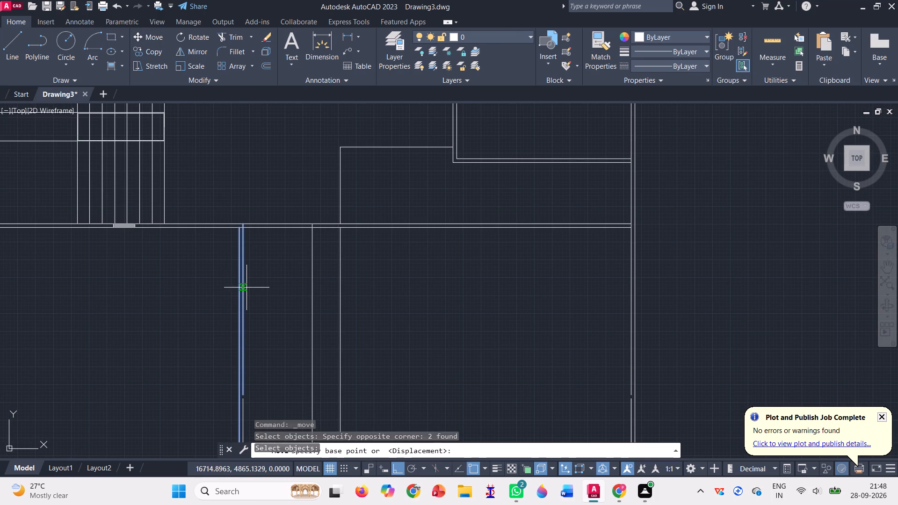
pyautogui.scroll(4, 244, 231)
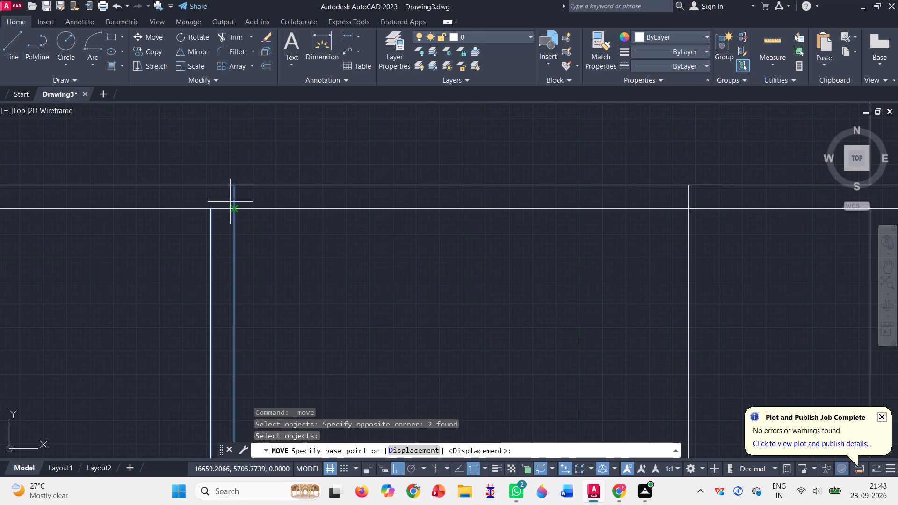
pyautogui.click(233, 186)
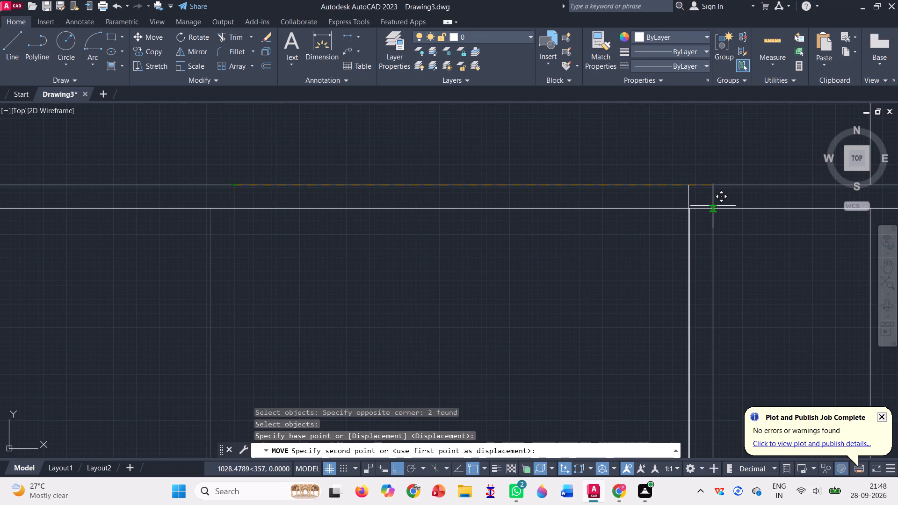
pyautogui.click(687, 211)
pyautogui.scroll(-1, 537, 212)
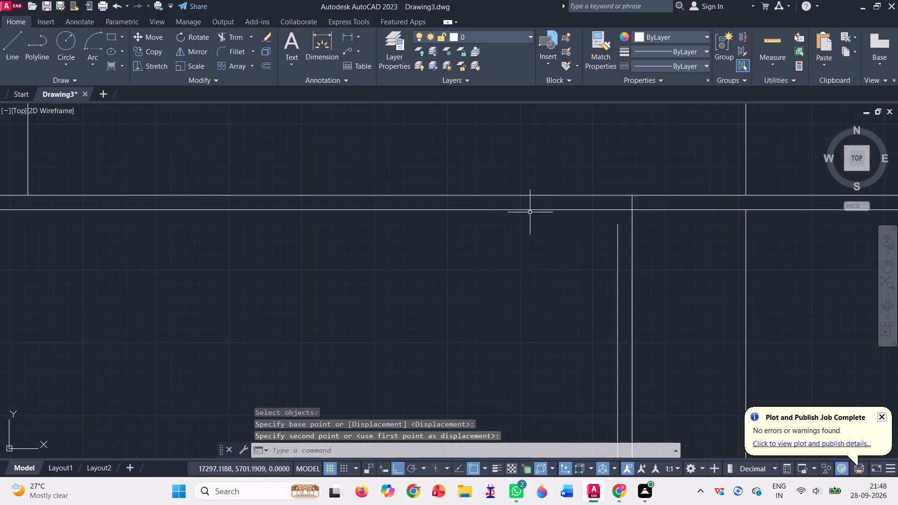
# Draw a 50-unit vertical line from the top end of the moved wall's west line north to the middle wall.
pyautogui.scroll(-3, 521, 214)
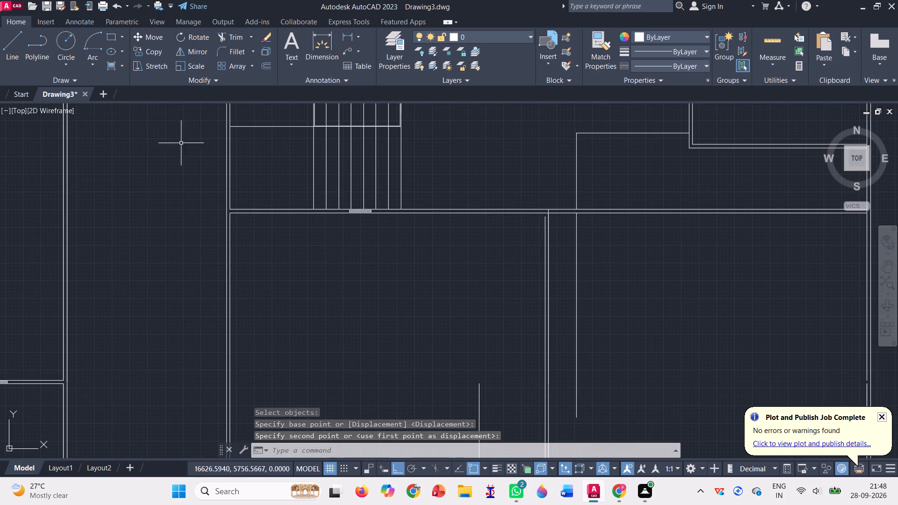
pyautogui.click(16, 49)
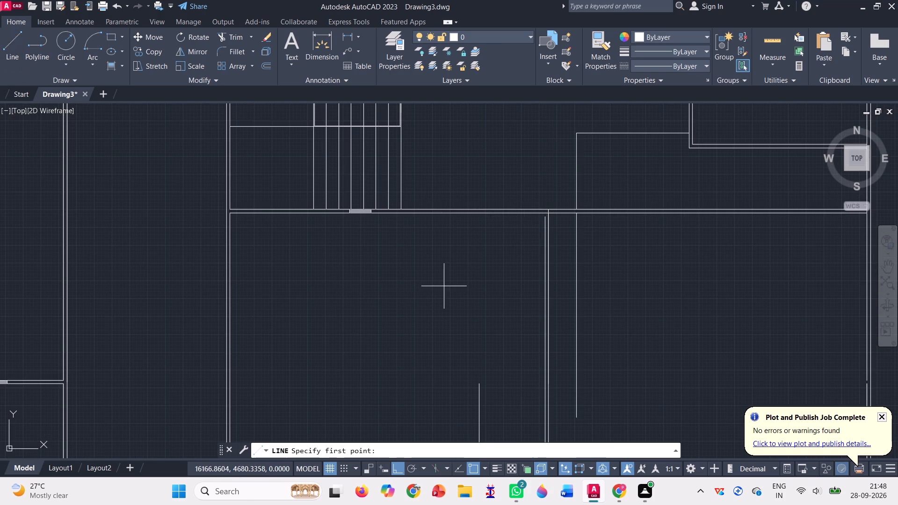
pyautogui.scroll(2, 544, 231)
pyautogui.scroll(2, 541, 194)
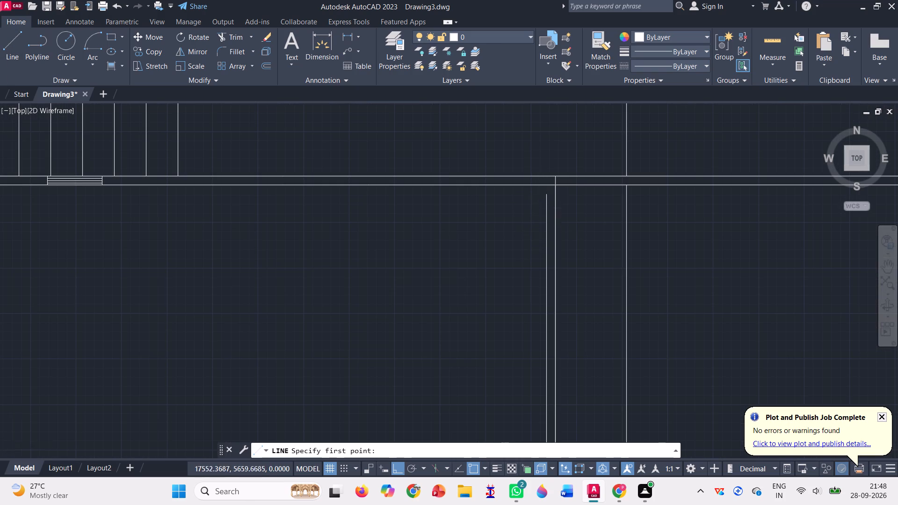
pyautogui.scroll(3, 542, 193)
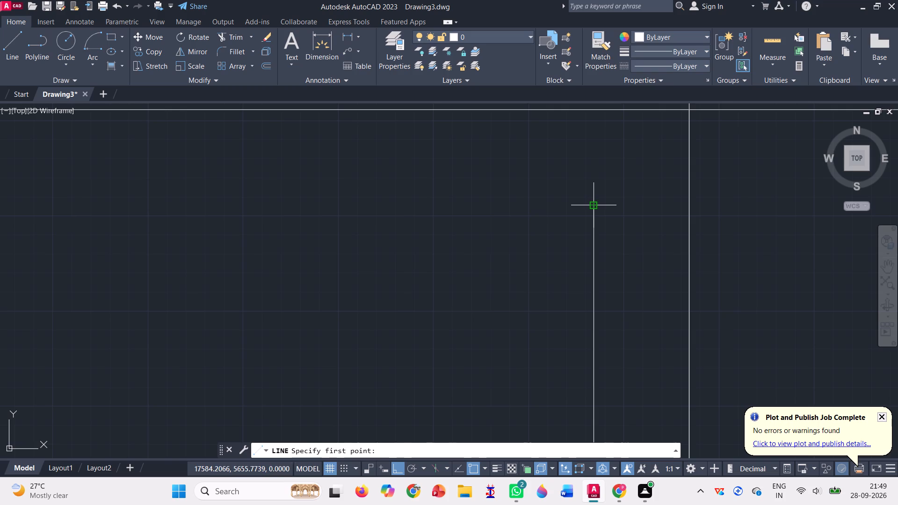
pyautogui.click(595, 207)
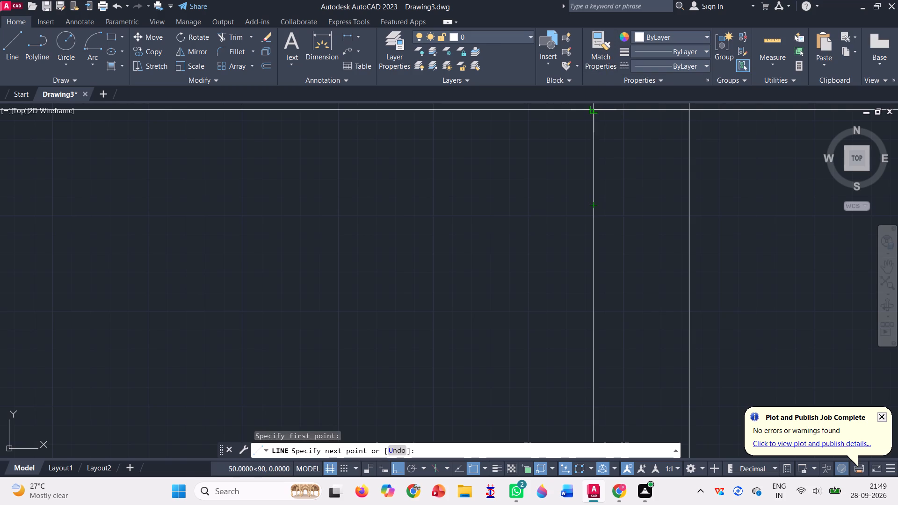
pyautogui.click(589, 107)
pyautogui.scroll(-8, 552, 190)
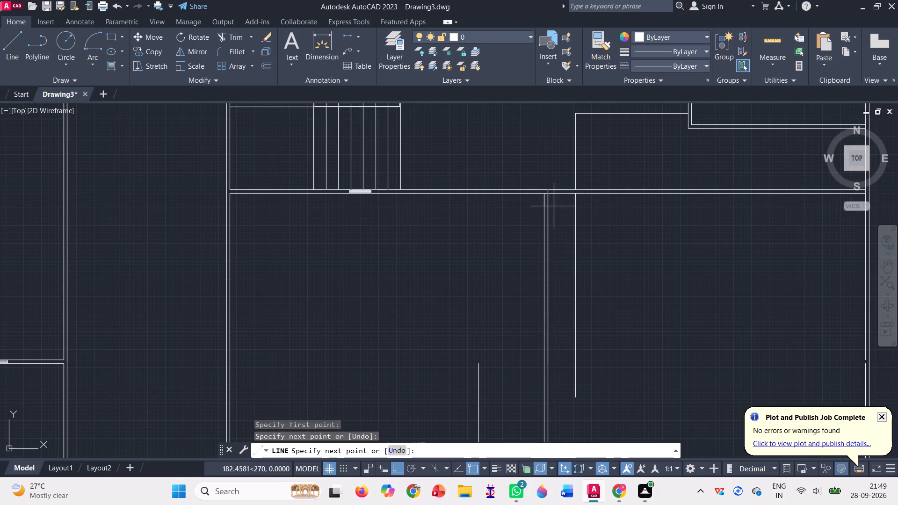
pyautogui.press('Return')
# Trim away the larger room's leftover north and west outline lines and the leftover lower wall line inside the southwest room.
pyautogui.scroll(-1, 492, 238)
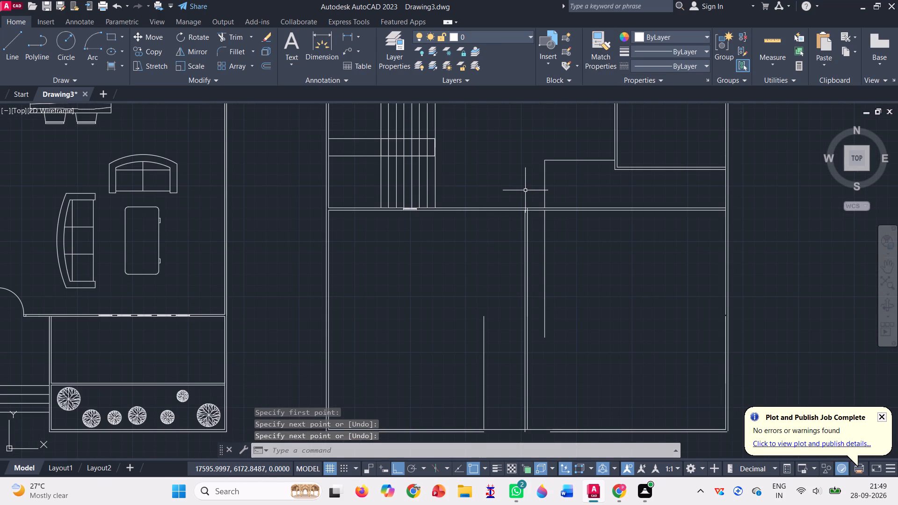
pyautogui.scroll(-2, 405, 225)
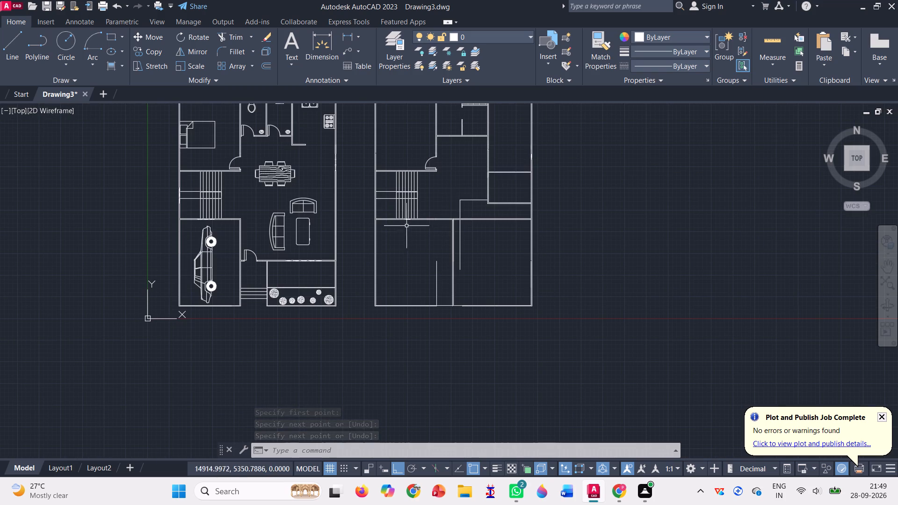
pyautogui.scroll(1, 471, 198)
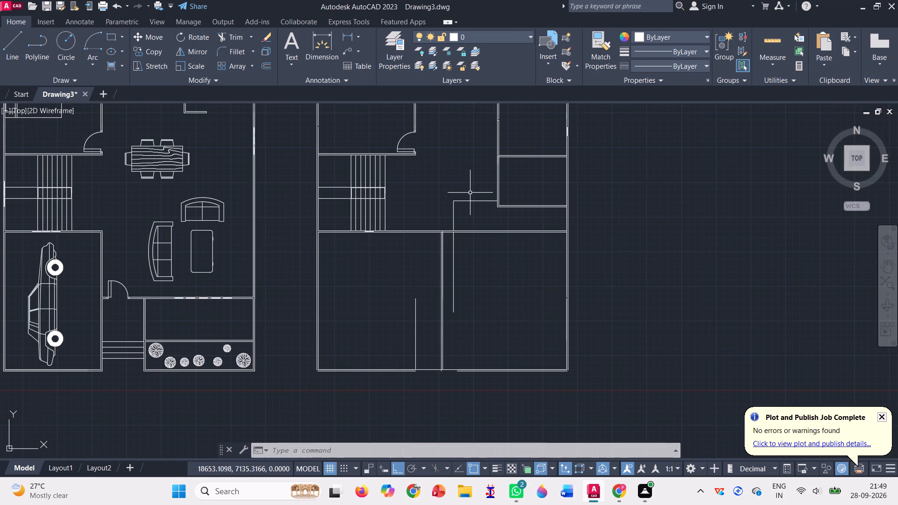
pyautogui.click(470, 192)
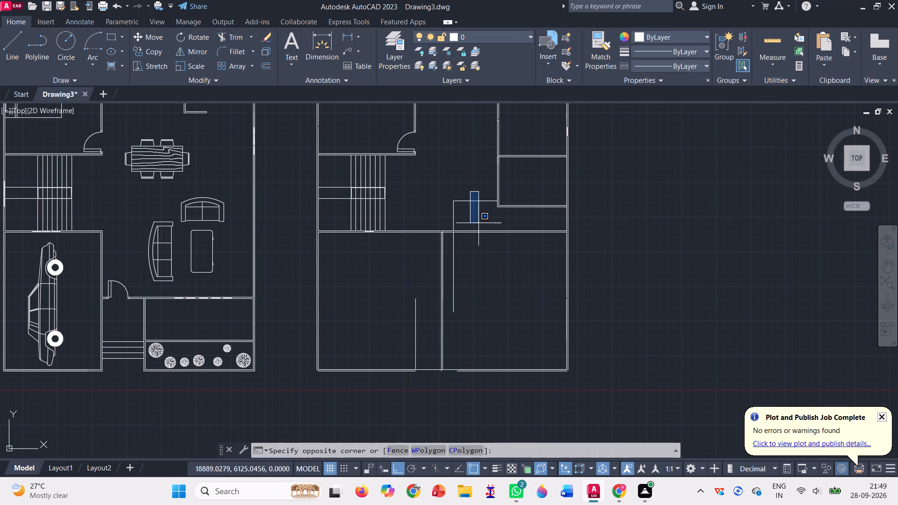
pyautogui.press('Escape')
pyautogui.click(226, 39)
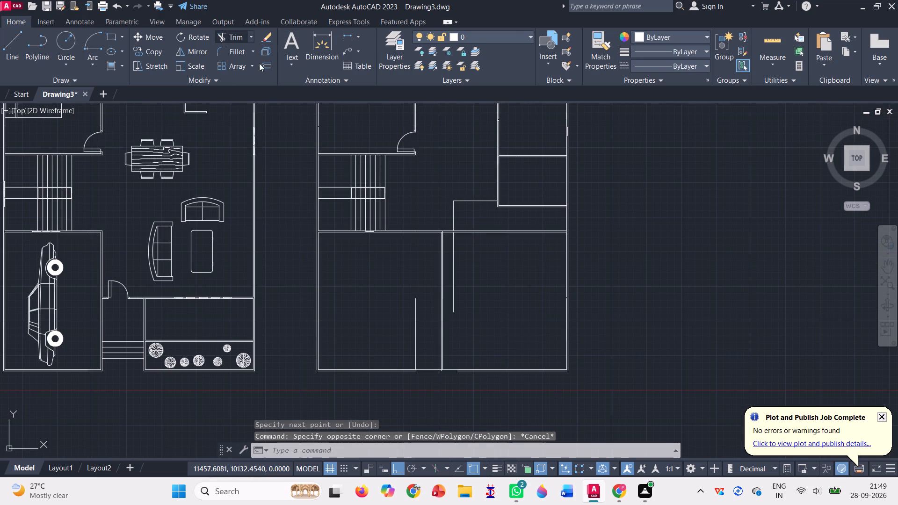
pyautogui.moveTo(463, 180); pyautogui.dragTo(446, 214)
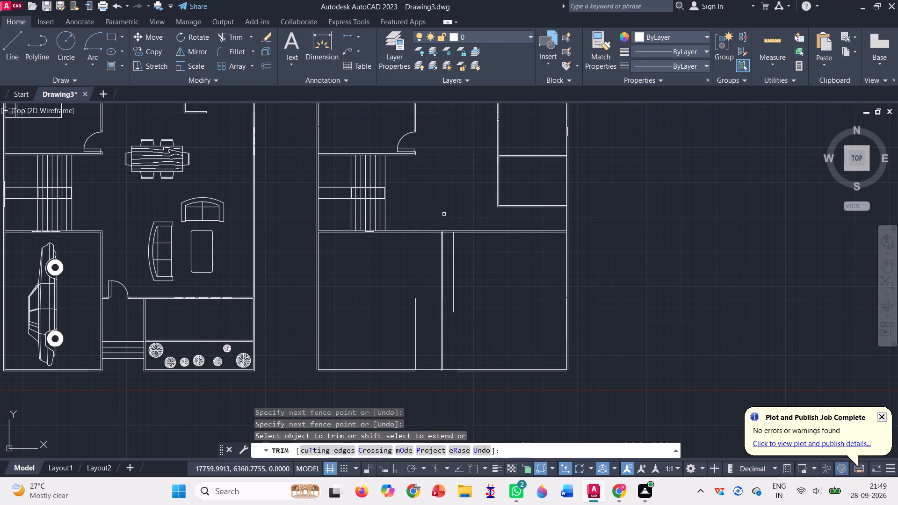
pyautogui.click(455, 273)
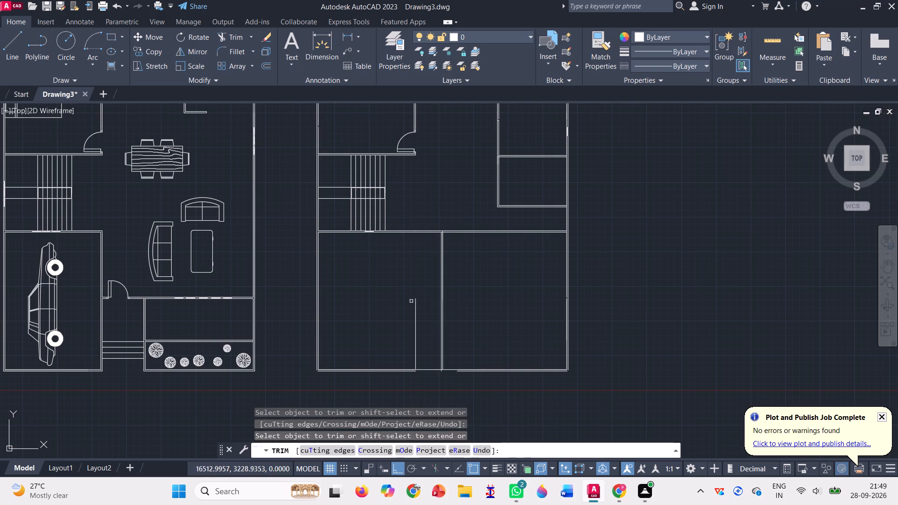
pyautogui.click(411, 306)
pyautogui.click(419, 322)
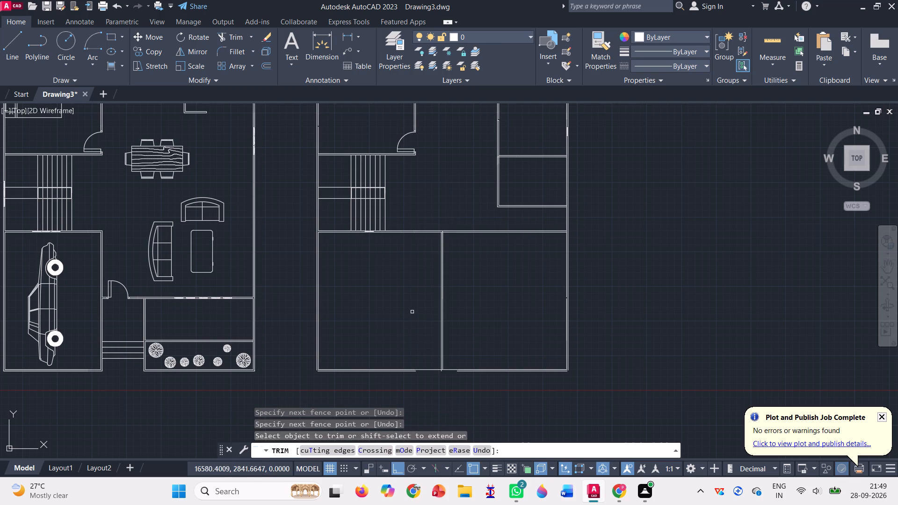
# Draw lines extending both faces of the small east room's west wall south to the middle east-west wall.
pyautogui.press('Escape')
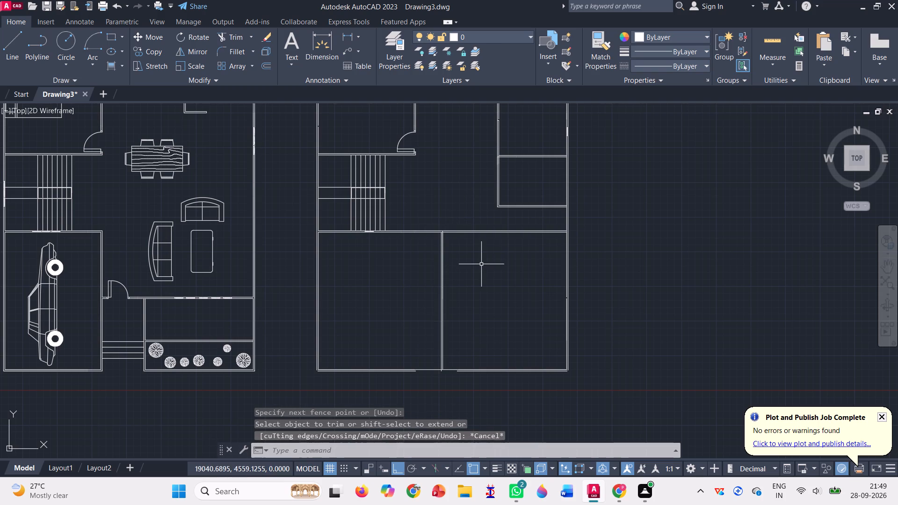
pyautogui.scroll(-1, 482, 263)
pyautogui.scroll(1, 512, 197)
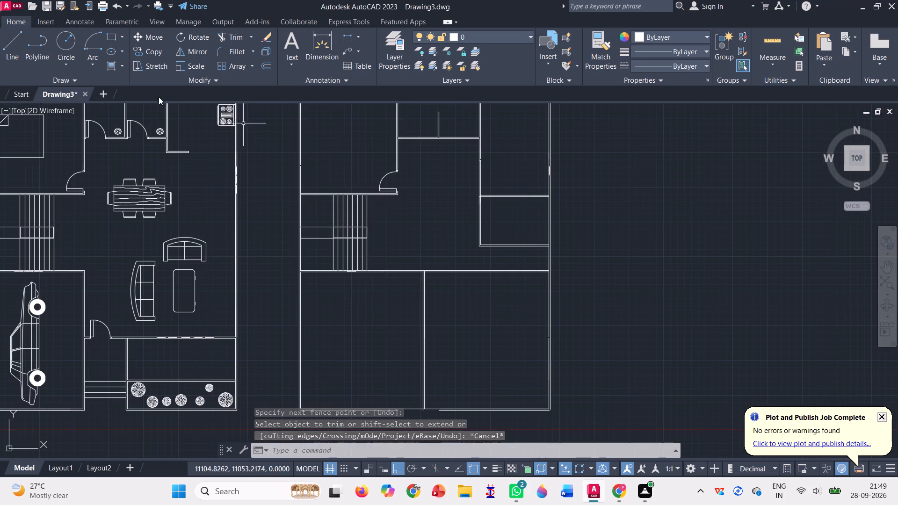
pyautogui.click(10, 56)
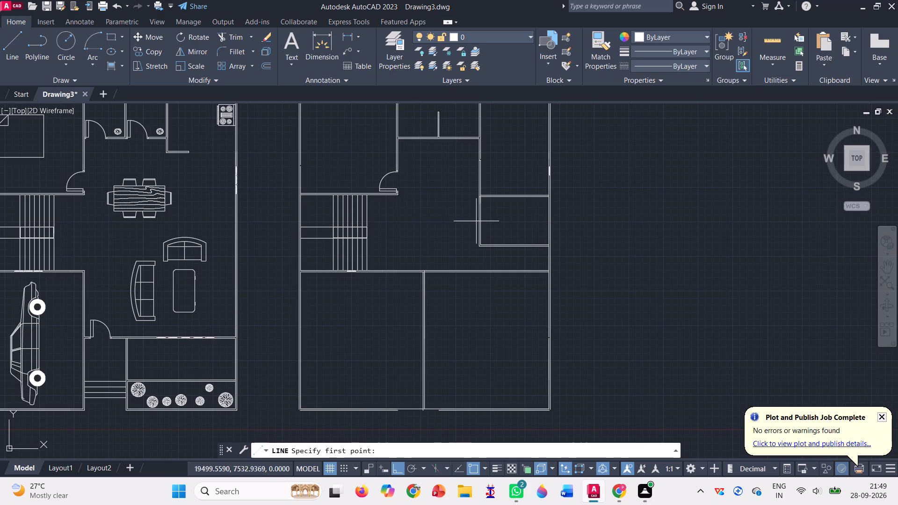
pyautogui.scroll(2, 493, 229)
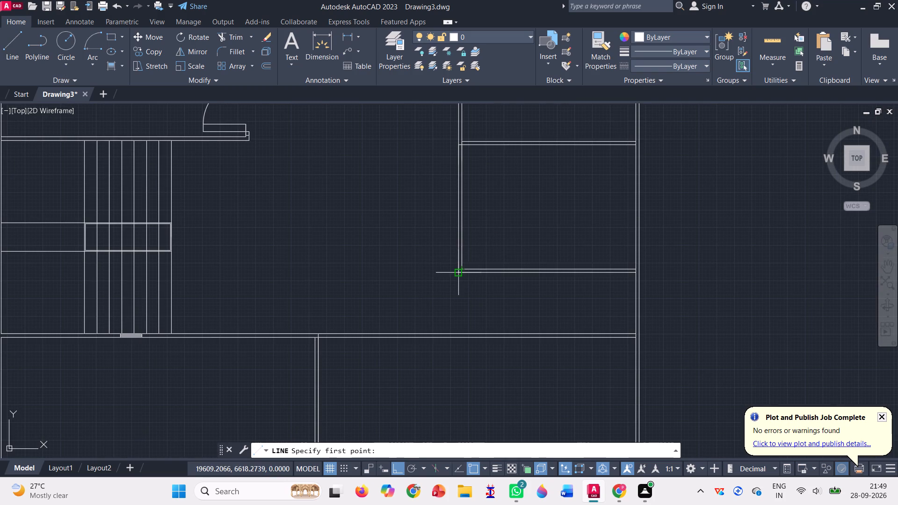
pyautogui.scroll(4, 461, 275)
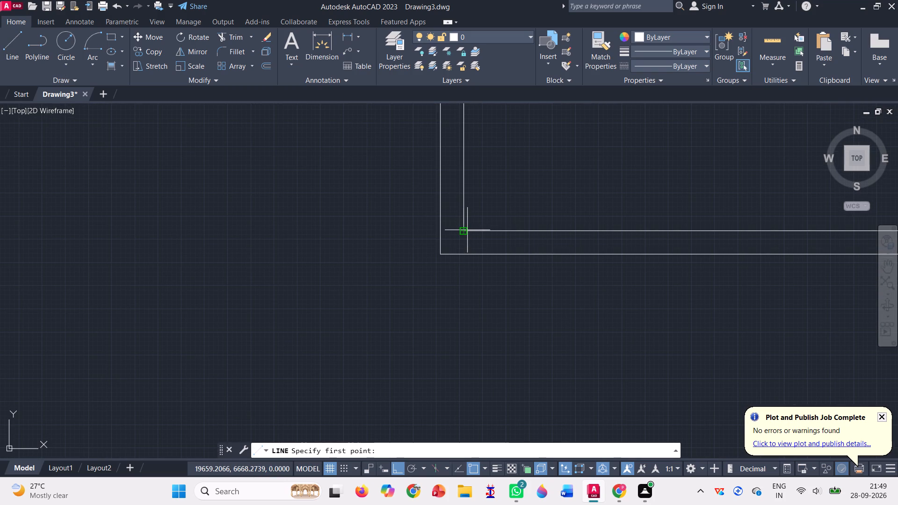
pyautogui.click(465, 230)
pyautogui.scroll(-4, 465, 230)
pyautogui.scroll(3, 468, 289)
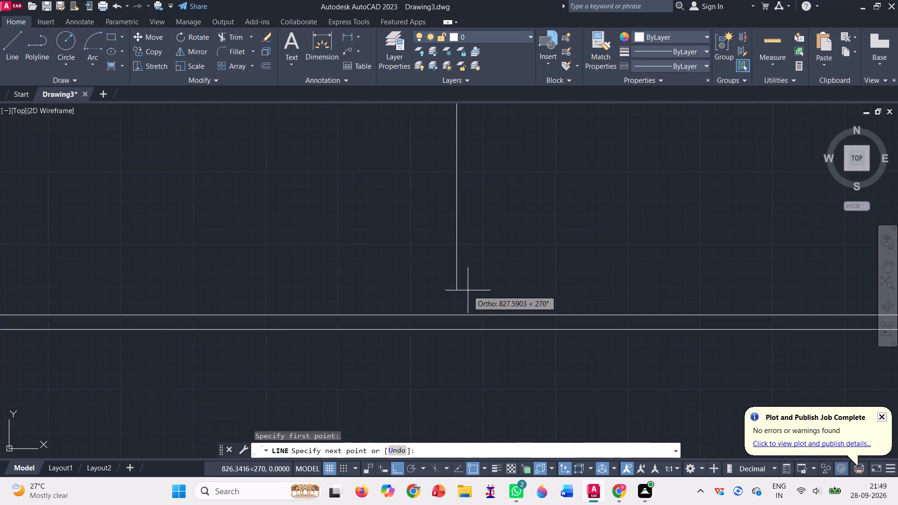
pyautogui.scroll(1, 468, 290)
pyautogui.click(451, 331)
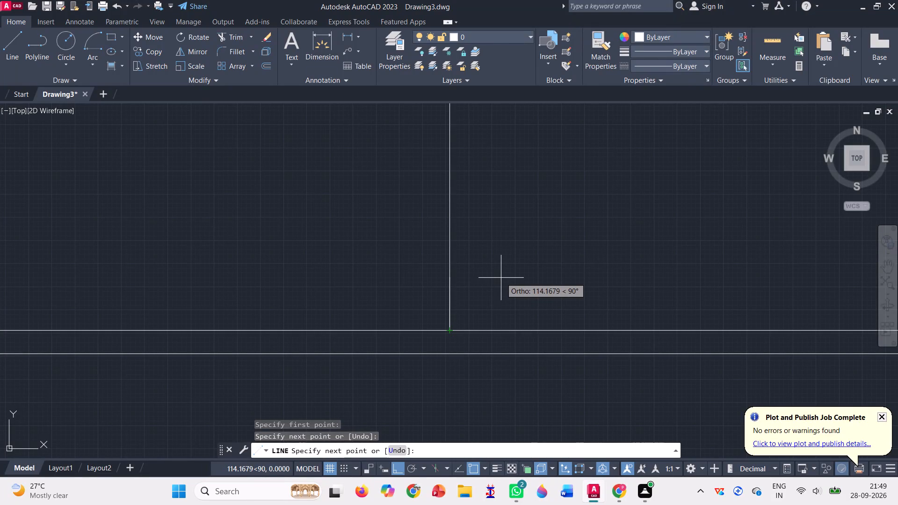
pyautogui.scroll(-2, 429, 263)
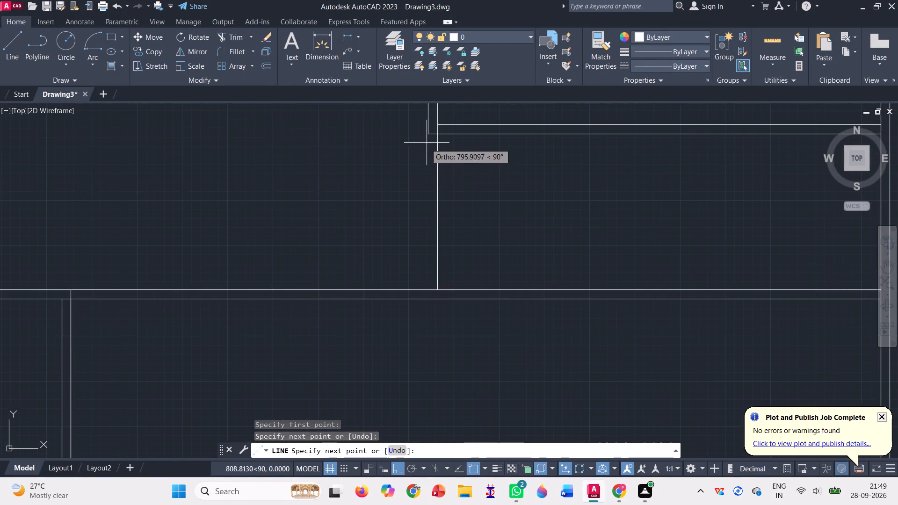
pyautogui.click(428, 133)
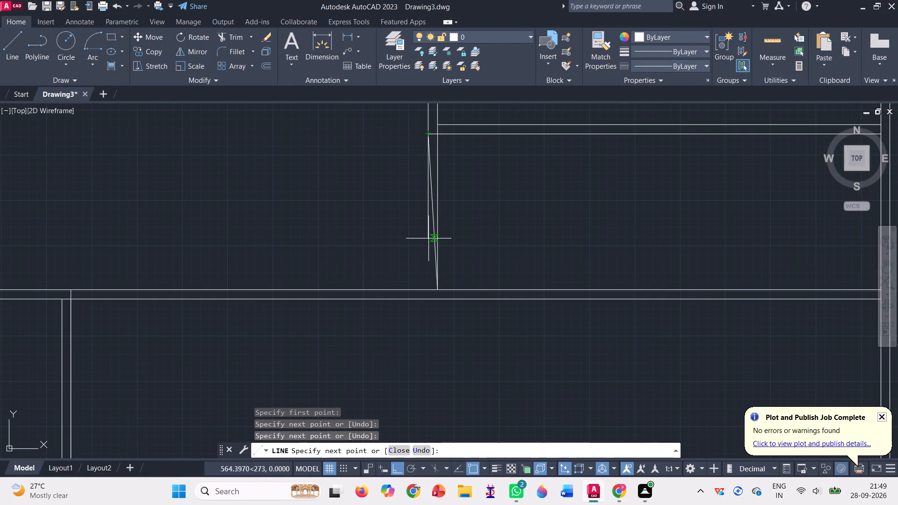
pyautogui.click(428, 288)
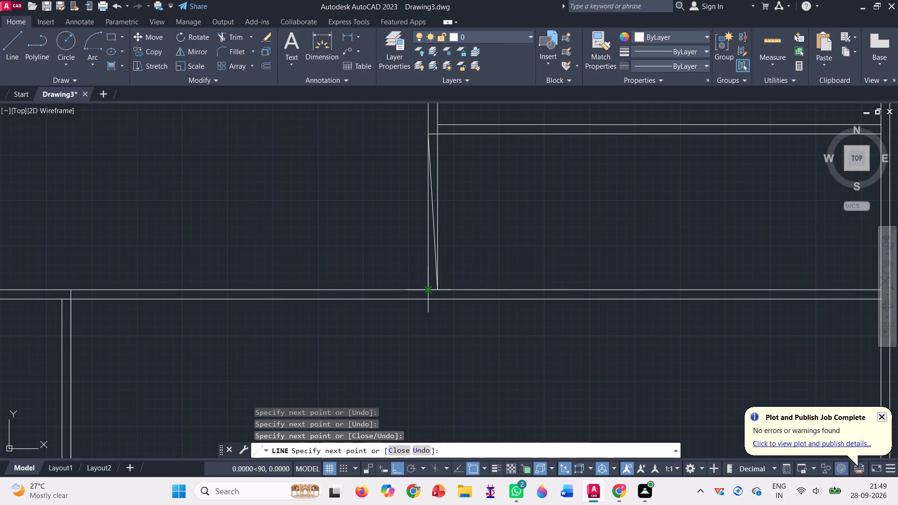
pyautogui.press('Return')
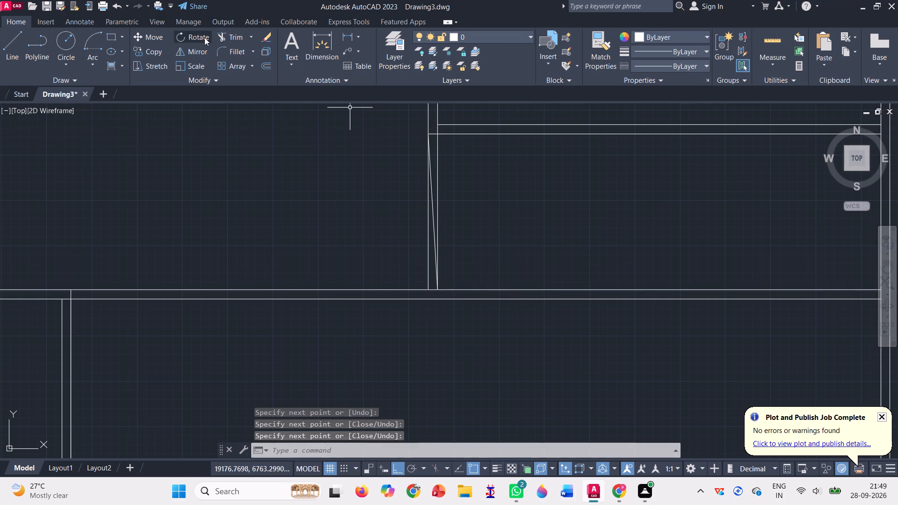
# Trim away the stray diagonal line in the extended wall and the line stubs crossing its junction with the small room's south wall.
pyautogui.click(222, 39)
pyautogui.scroll(3, 432, 194)
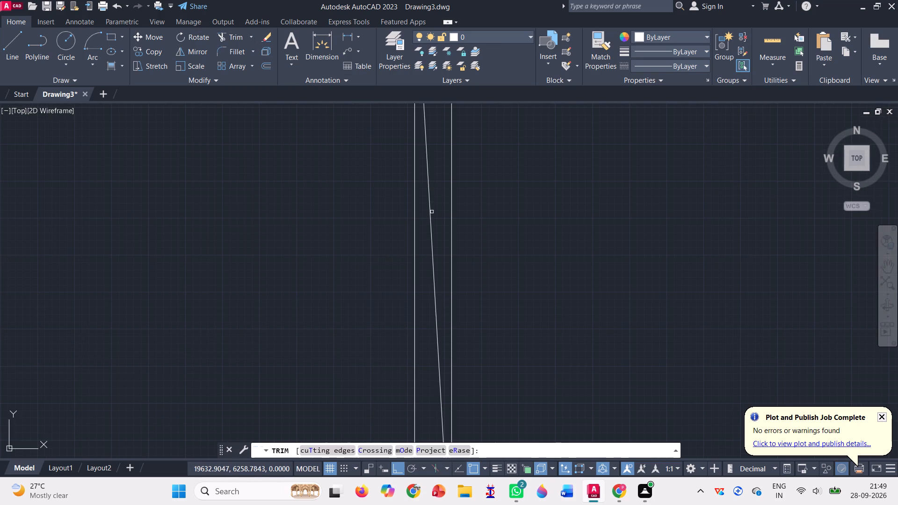
pyautogui.click(431, 213)
pyautogui.scroll(-6, 431, 213)
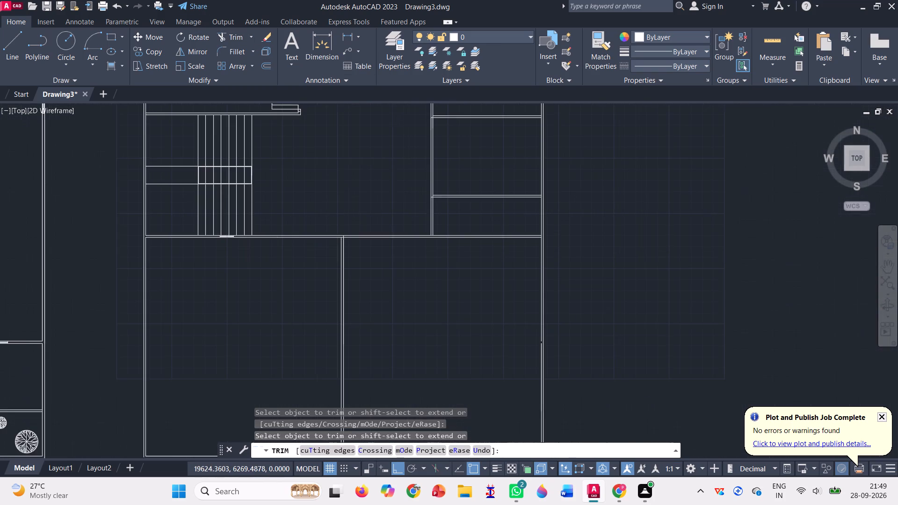
pyautogui.scroll(4, 450, 186)
pyautogui.scroll(2, 340, 265)
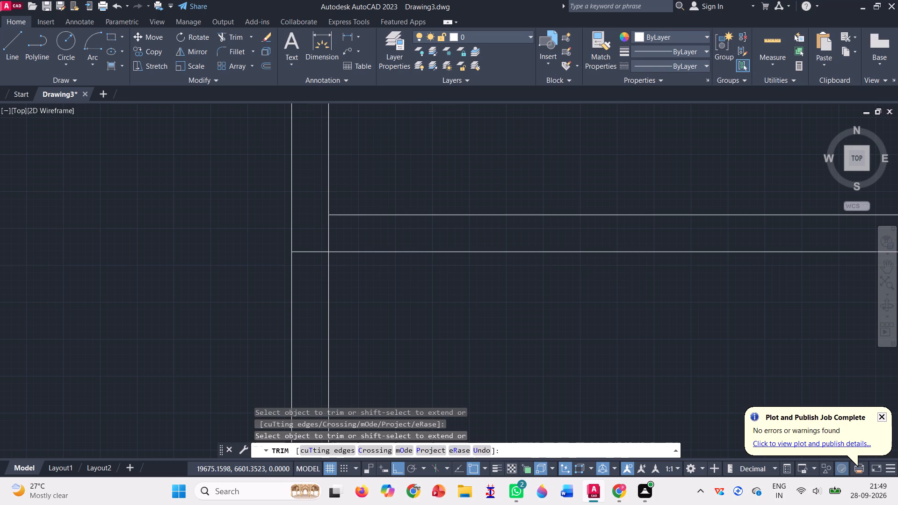
pyautogui.moveTo(307, 266); pyautogui.dragTo(346, 228)
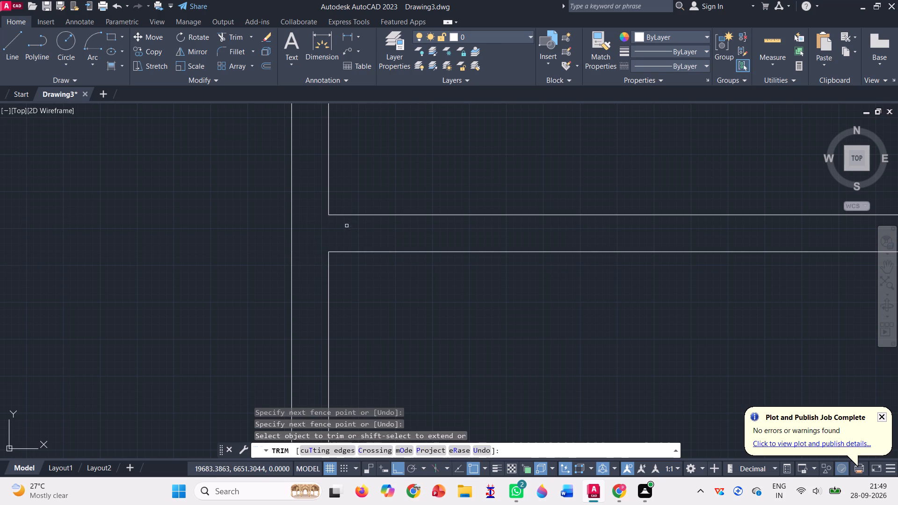
# Draw a short vertical line closing the gap in the east face of the northeast room's west wall.
pyautogui.scroll(-7, 327, 235)
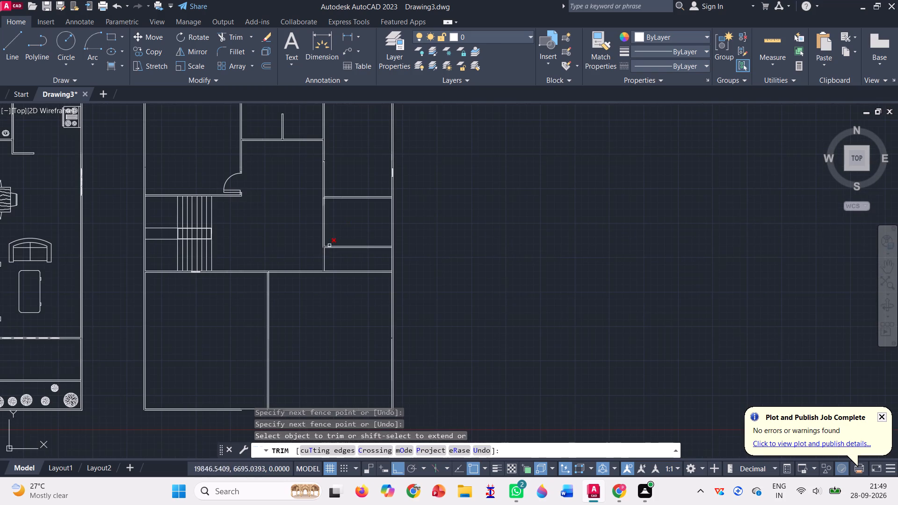
pyautogui.scroll(-1, 394, 225)
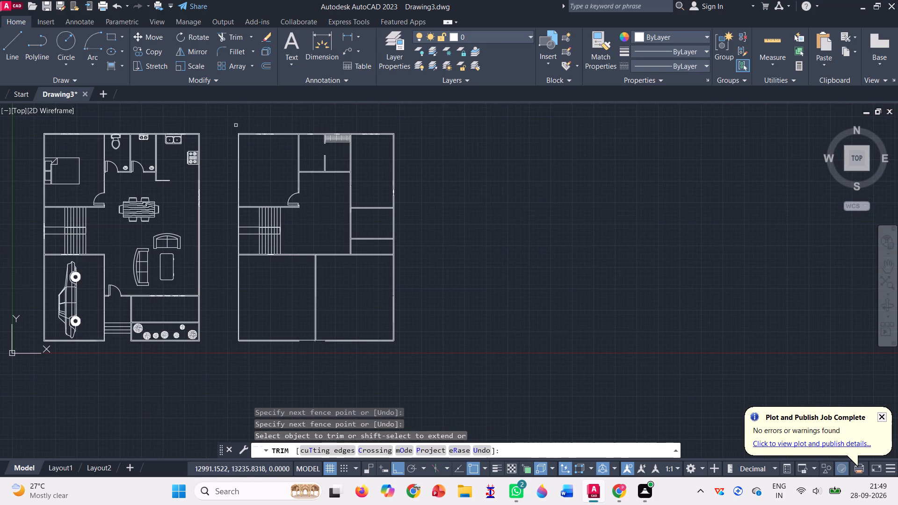
pyautogui.scroll(6, 237, 126)
pyautogui.scroll(-4, 238, 129)
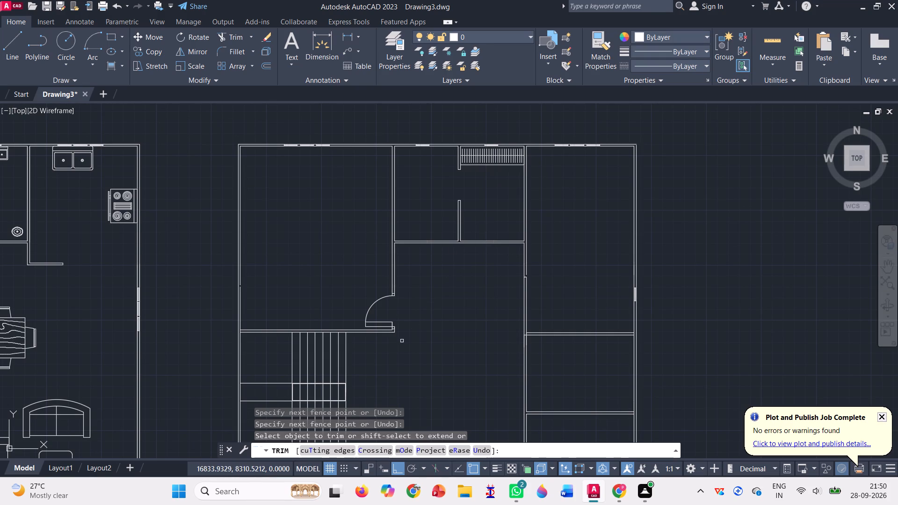
pyautogui.click(11, 53)
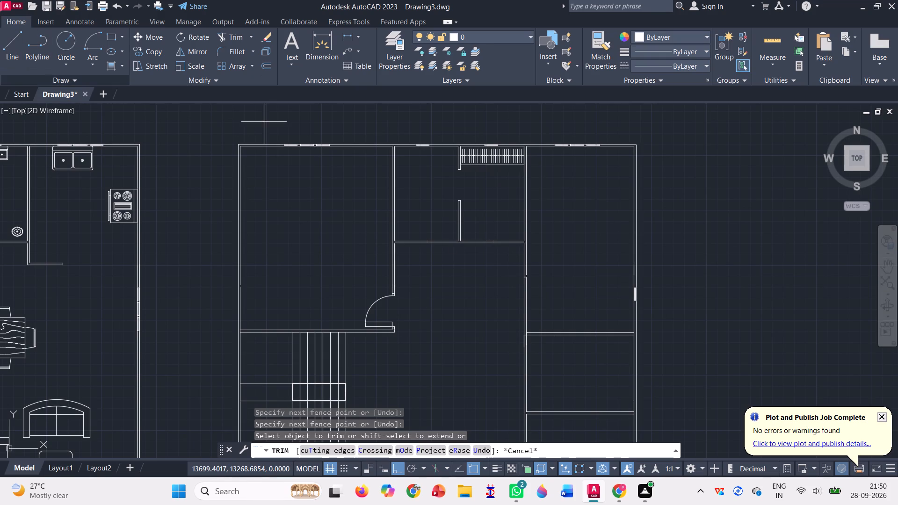
pyautogui.scroll(4, 551, 267)
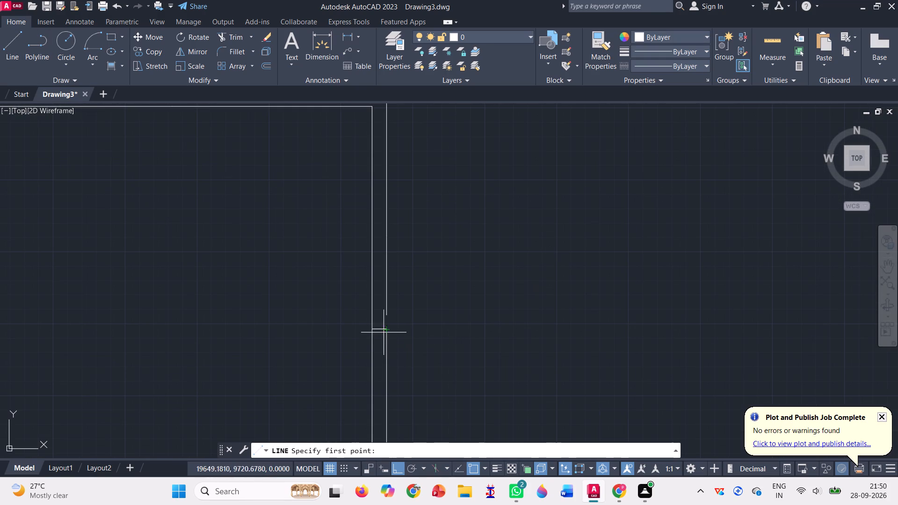
pyautogui.click(384, 333)
pyautogui.click(387, 310)
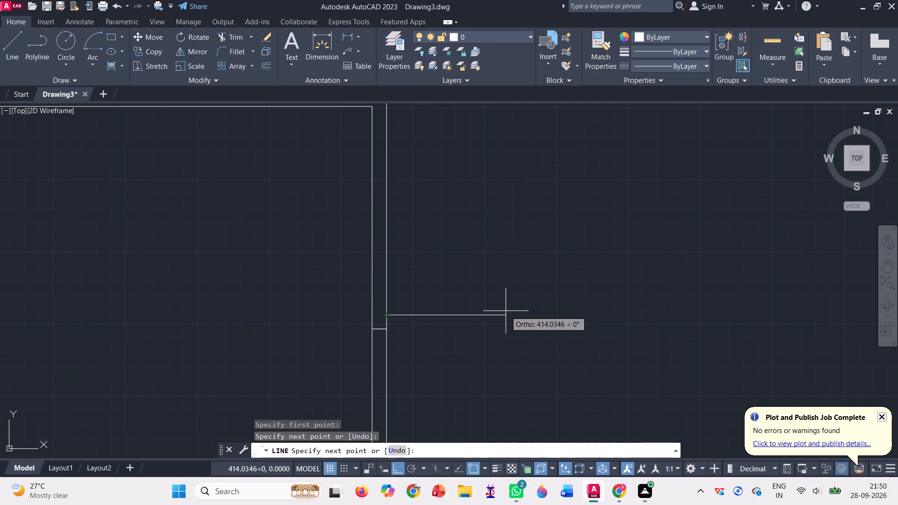
pyautogui.press('Return')
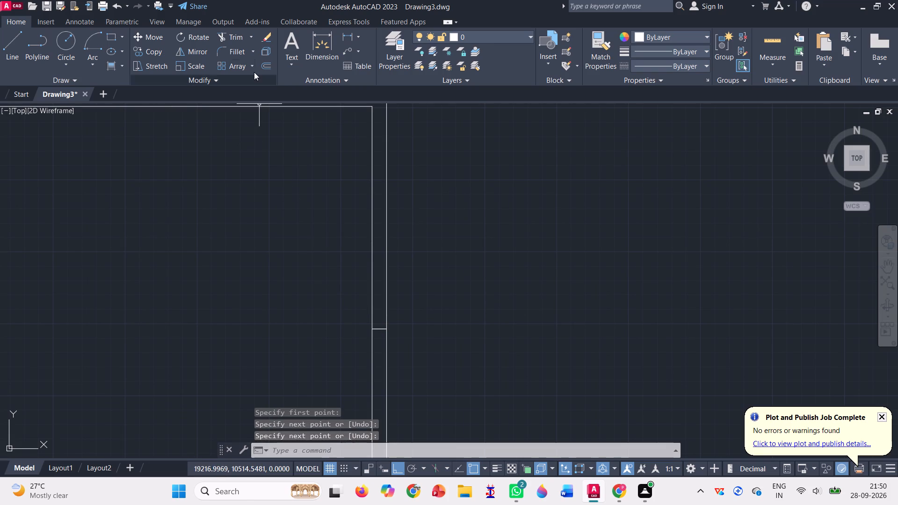
# Trim away the short horizontal line crossing the northeast room's west wall beside the closed gap.
pyautogui.click(225, 37)
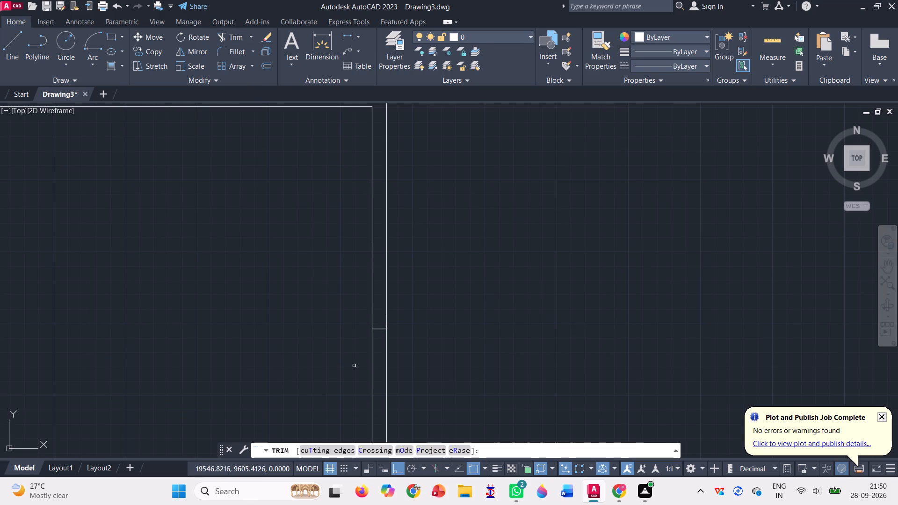
pyautogui.scroll(1, 374, 345)
pyautogui.moveTo(379, 312); pyautogui.dragTo(387, 342)
# Trim the outer west wall's inner line where the northwest room's south wall meets it.
pyautogui.scroll(-3, 385, 342)
pyautogui.scroll(-4, 442, 273)
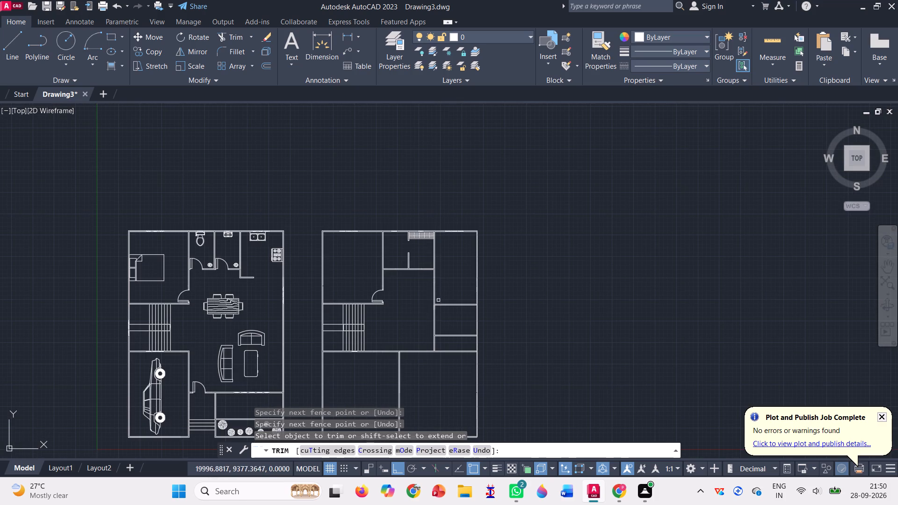
pyautogui.scroll(3, 327, 367)
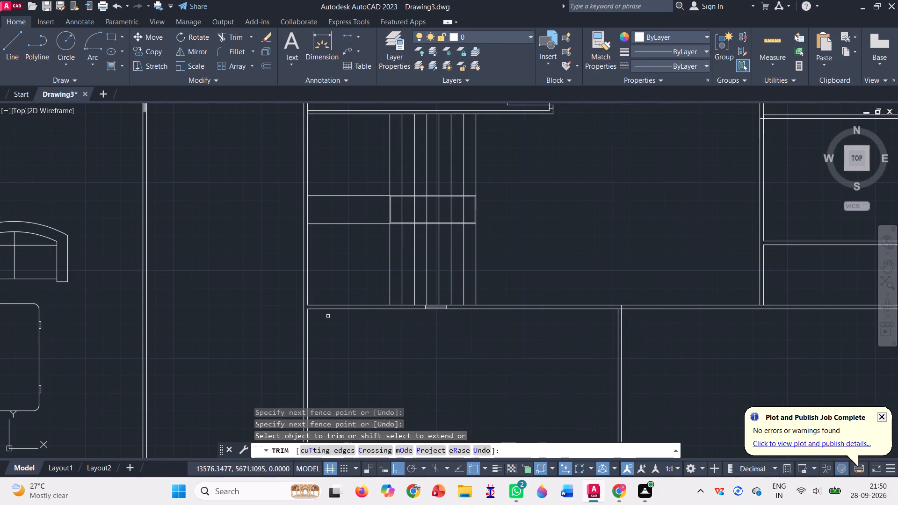
pyautogui.scroll(-2, 339, 254)
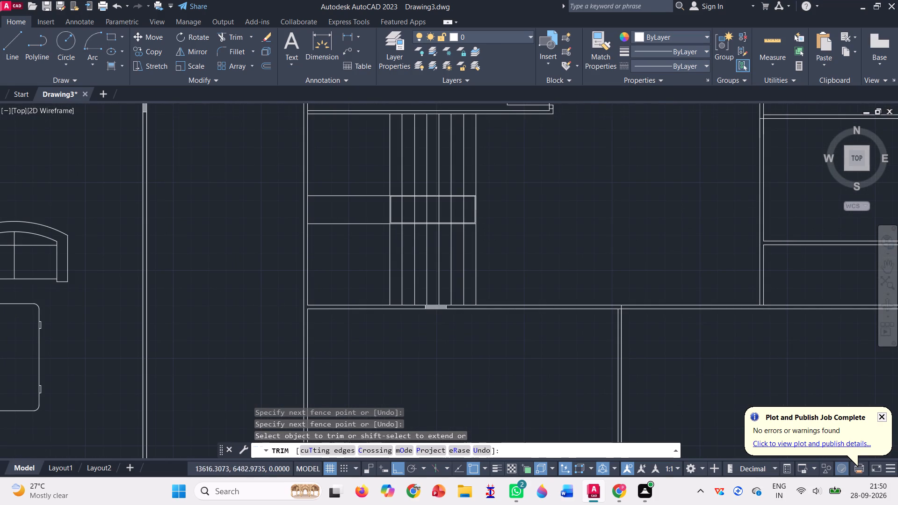
pyautogui.scroll(7, 323, 196)
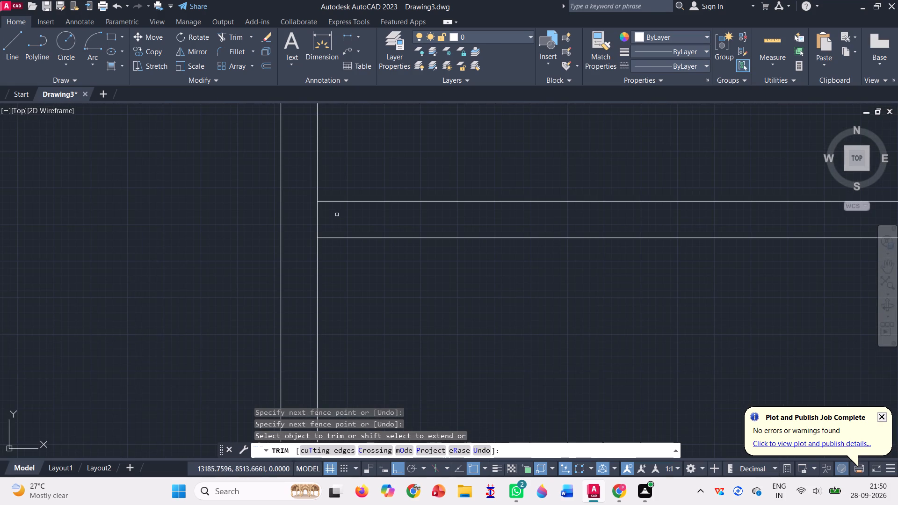
pyautogui.click(317, 216)
# Draw a short vertical line closing the gap in the inner face of the northwest room's outer west wall.
pyautogui.scroll(-3, 318, 241)
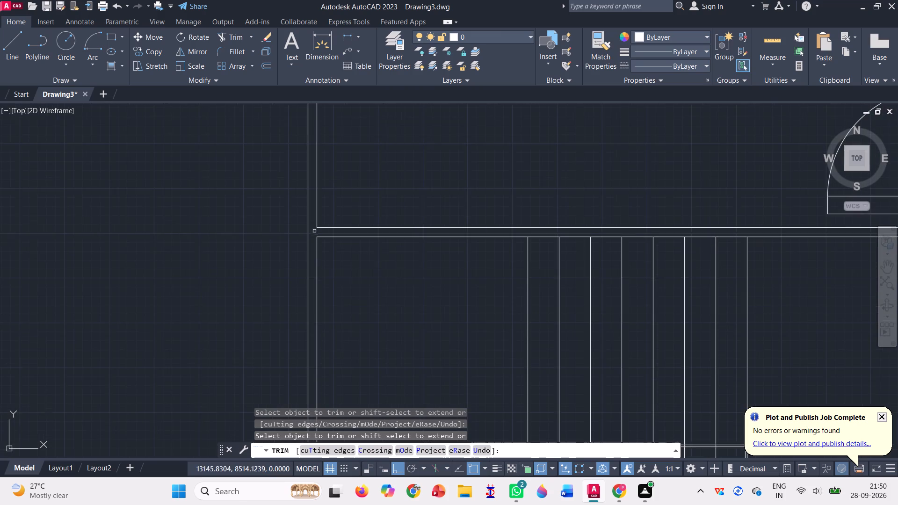
pyautogui.scroll(-2, 295, 203)
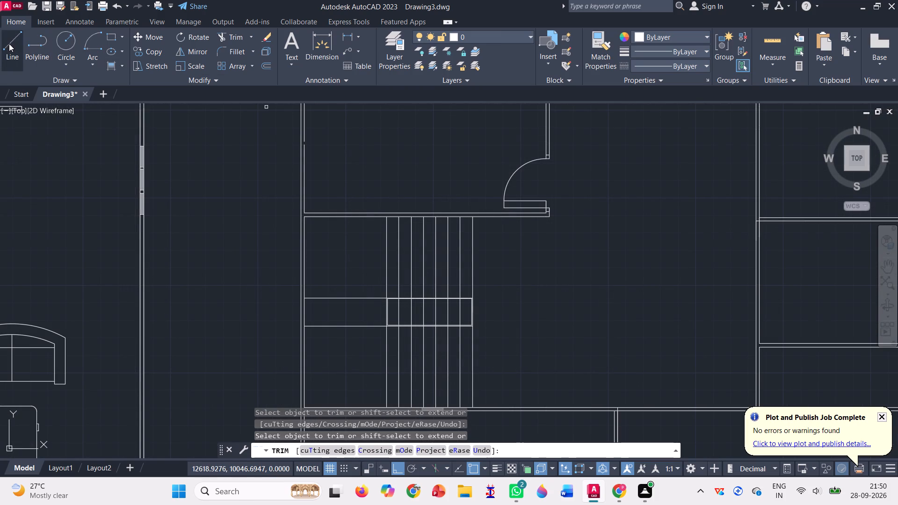
pyautogui.click(9, 43)
pyautogui.scroll(3, 307, 123)
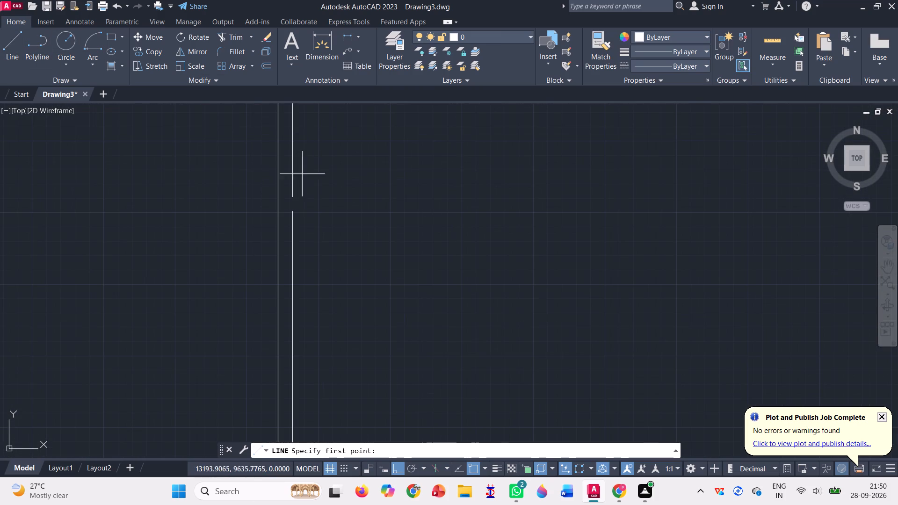
pyautogui.click(291, 200)
pyautogui.click(293, 214)
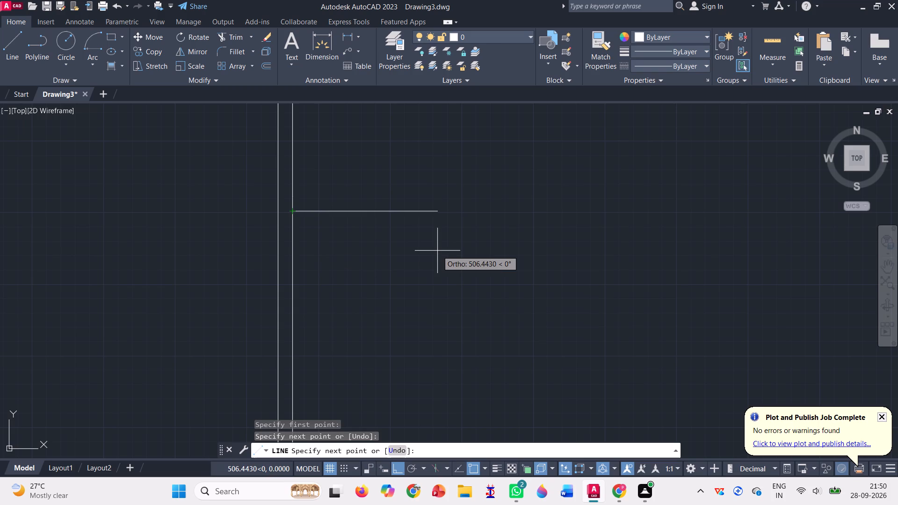
pyautogui.press('Escape')
# Trim the lines crossing the junction where the northeast room's south wall meets its west wall.
pyautogui.scroll(-4, 340, 271)
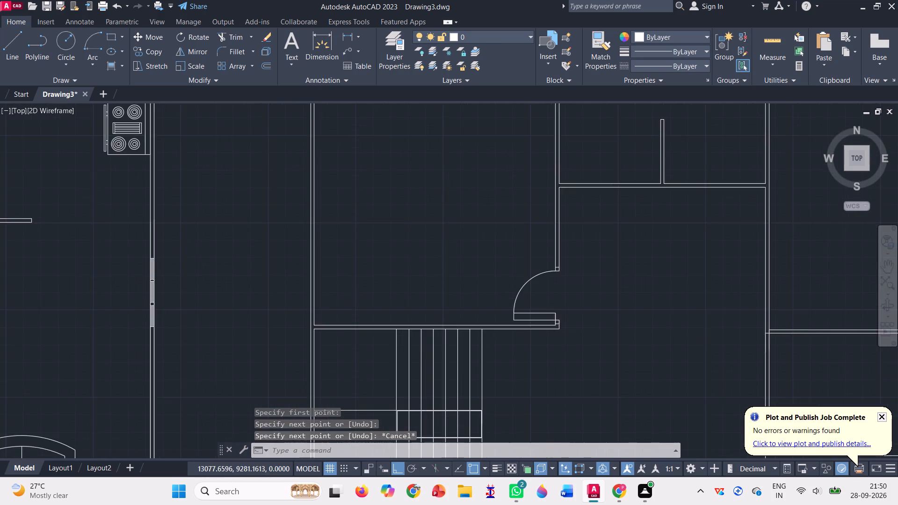
pyautogui.scroll(3, 652, 314)
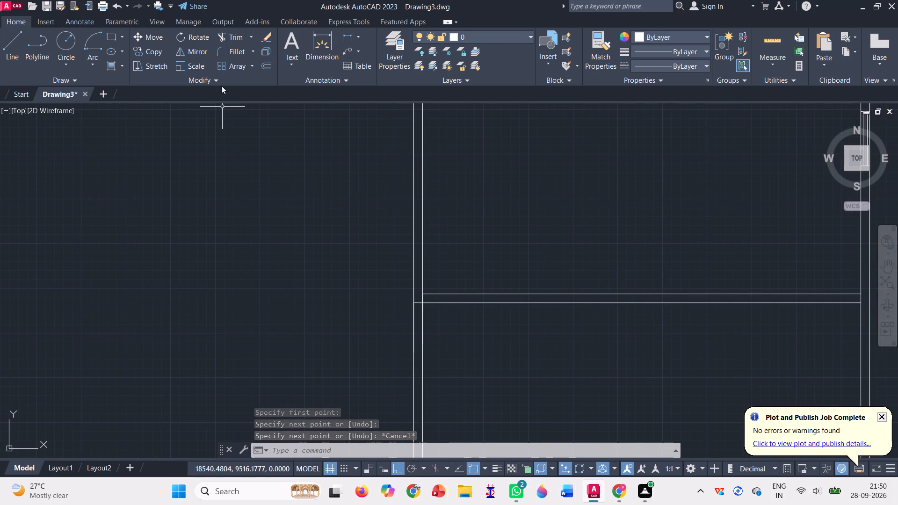
pyautogui.click(217, 41)
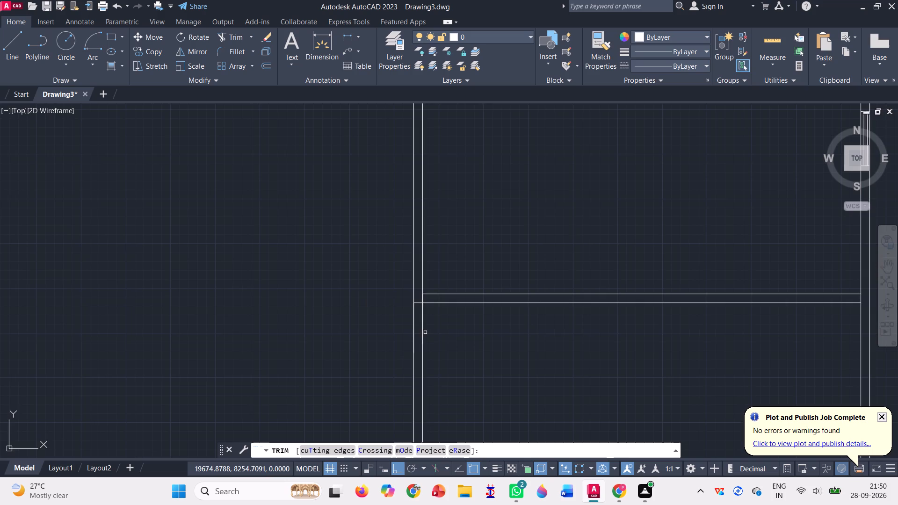
pyautogui.scroll(3, 416, 321)
pyautogui.moveTo(453, 228); pyautogui.dragTo(426, 232)
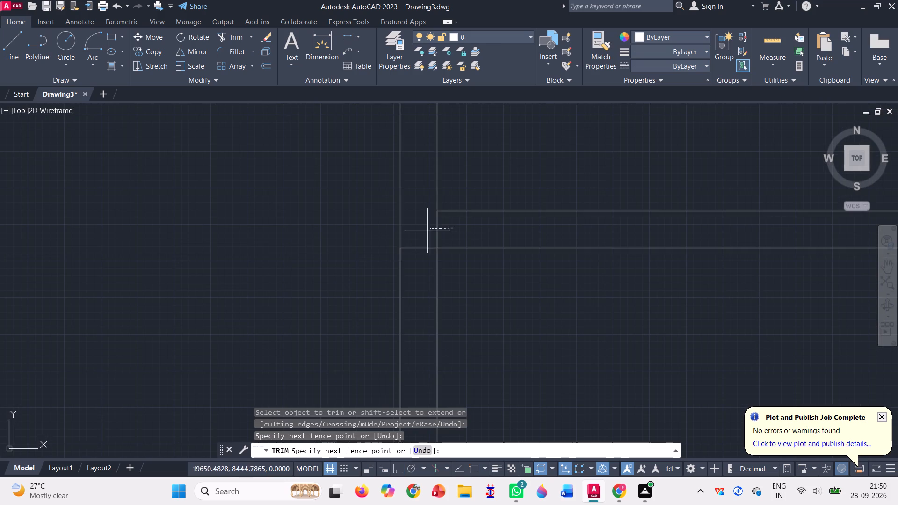
pyautogui.moveTo(426, 232); pyautogui.dragTo(411, 261)
# Trim the outer east wall's inner line where the northeast room's south wall meets it.
pyautogui.scroll(-3, 410, 260)
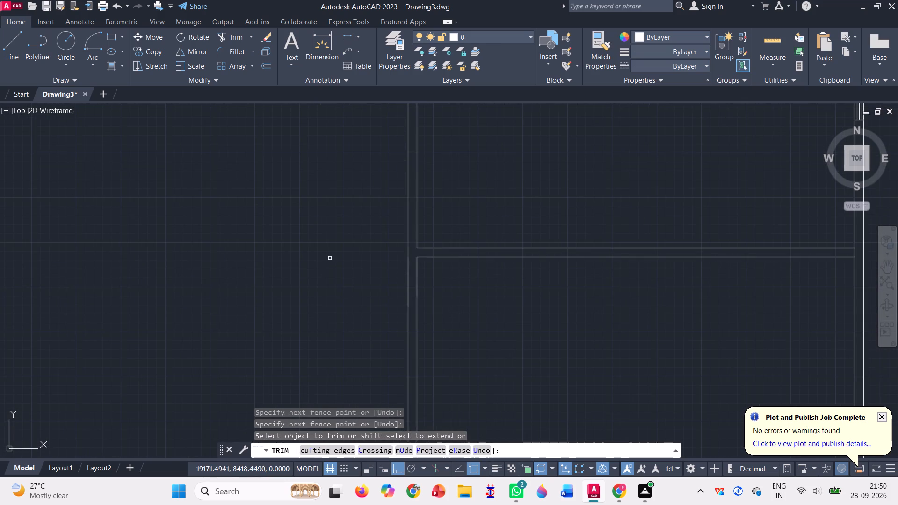
pyautogui.scroll(-1, 341, 257)
pyautogui.scroll(2, 669, 261)
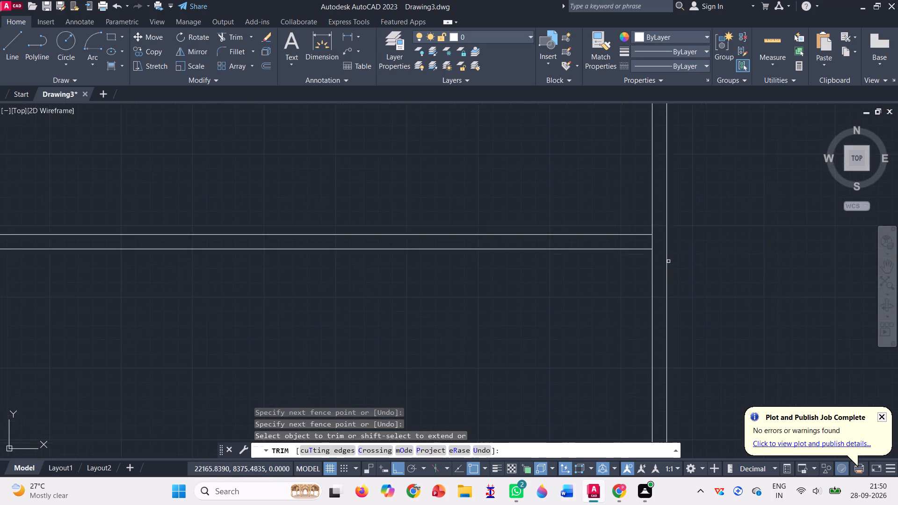
pyautogui.scroll(4, 668, 262)
pyautogui.moveTo(594, 216); pyautogui.dragTo(640, 202)
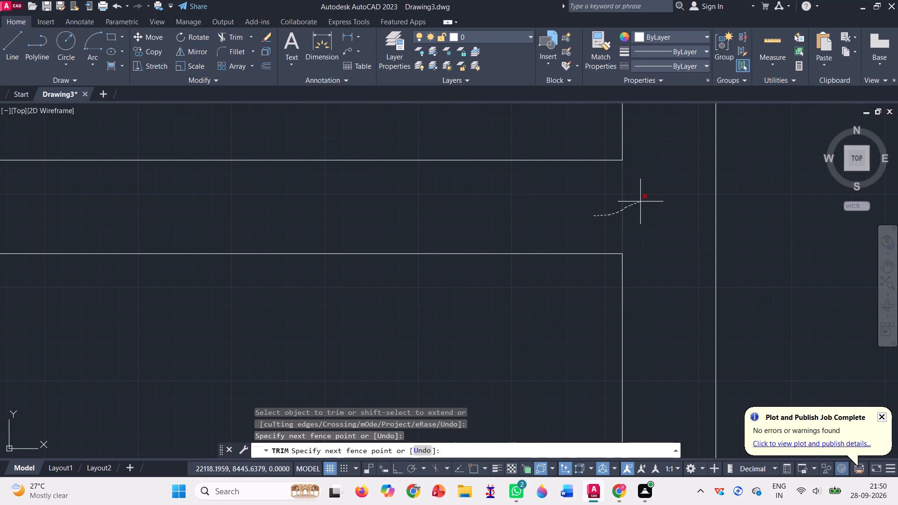
pyautogui.moveTo(640, 202); pyautogui.dragTo(642, 201)
# Trim the outer east wall's inner line where the partition between the two smaller eastern rooms meets it.
pyautogui.scroll(-7, 643, 200)
pyautogui.scroll(-1, 717, 210)
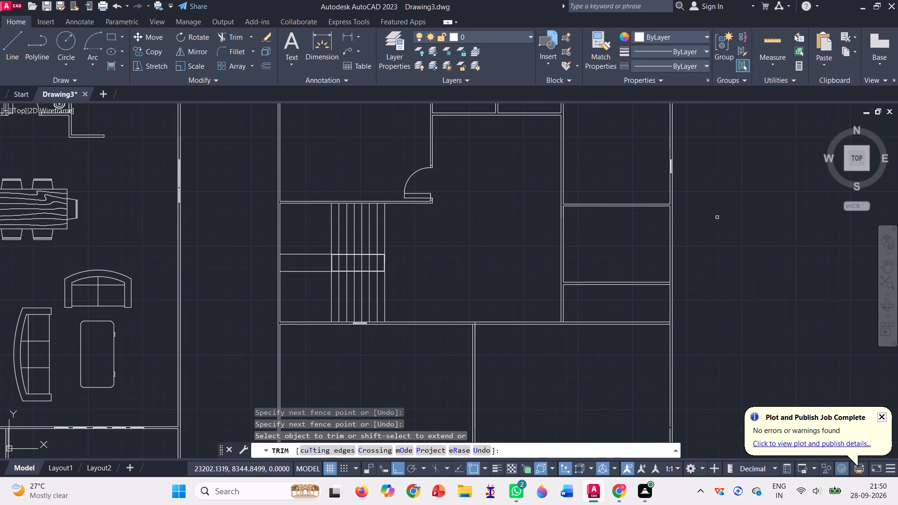
pyautogui.scroll(9, 674, 285)
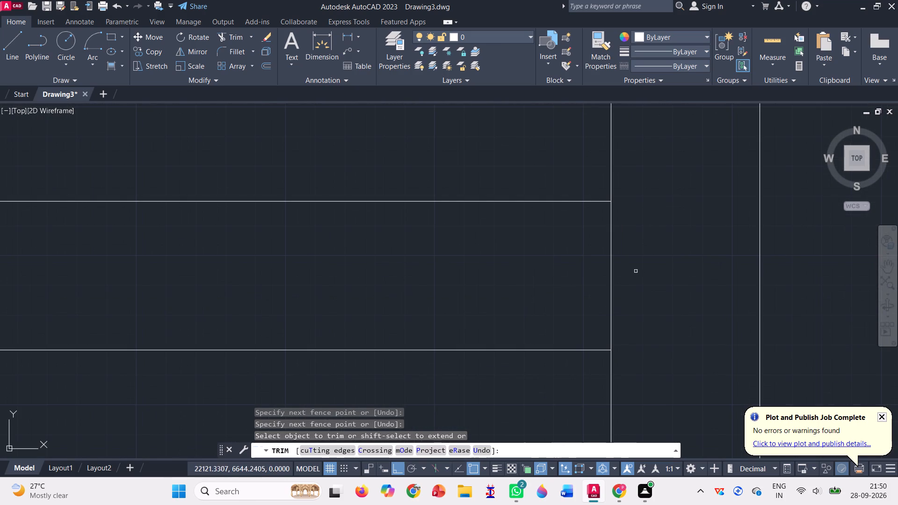
pyautogui.moveTo(565, 264); pyautogui.dragTo(671, 237)
# Trim the southern rooms' north wall line where the eastern rooms' west wall meets it.
pyautogui.scroll(-4, 671, 238)
pyautogui.scroll(1, 671, 238)
pyautogui.scroll(-2, 671, 238)
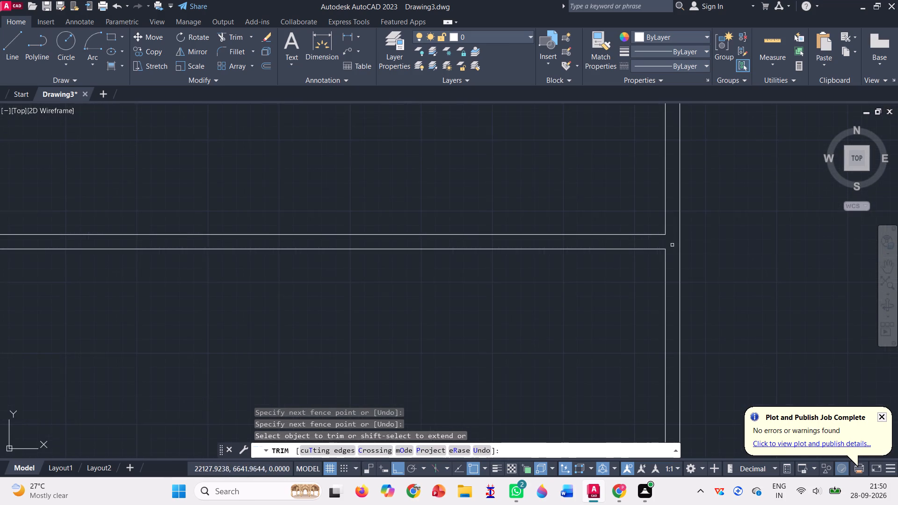
pyautogui.scroll(-2, 768, 254)
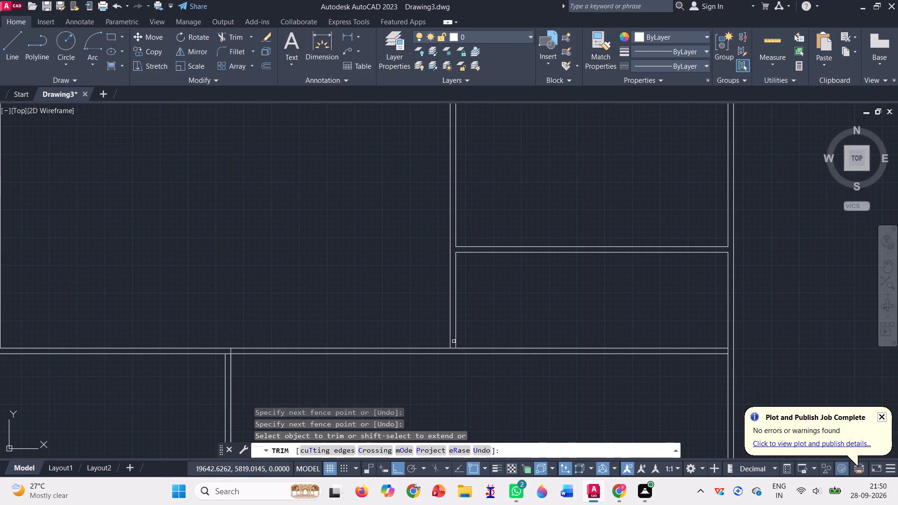
pyautogui.scroll(4, 454, 341)
pyautogui.click(441, 401)
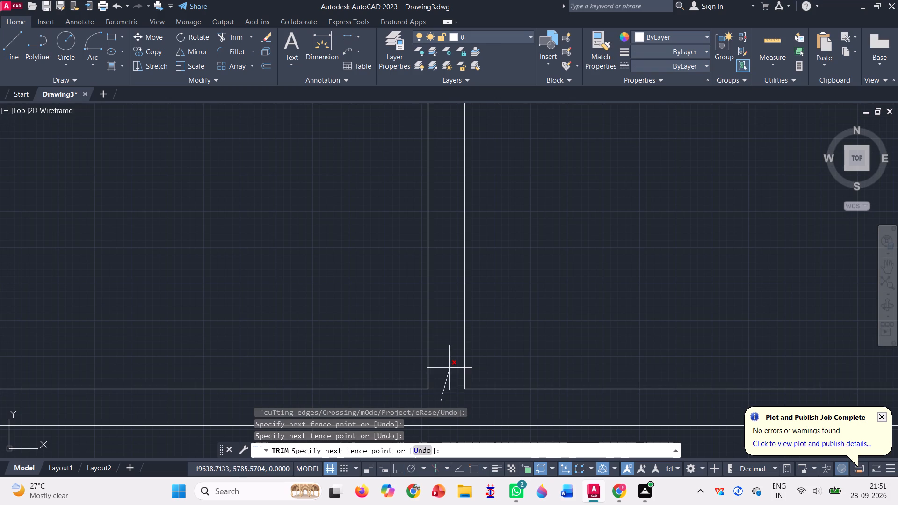
pyautogui.click(449, 368)
# Trim the outer east wall's inner line where the southern rooms' north wall meets it.
pyautogui.scroll(-4, 363, 293)
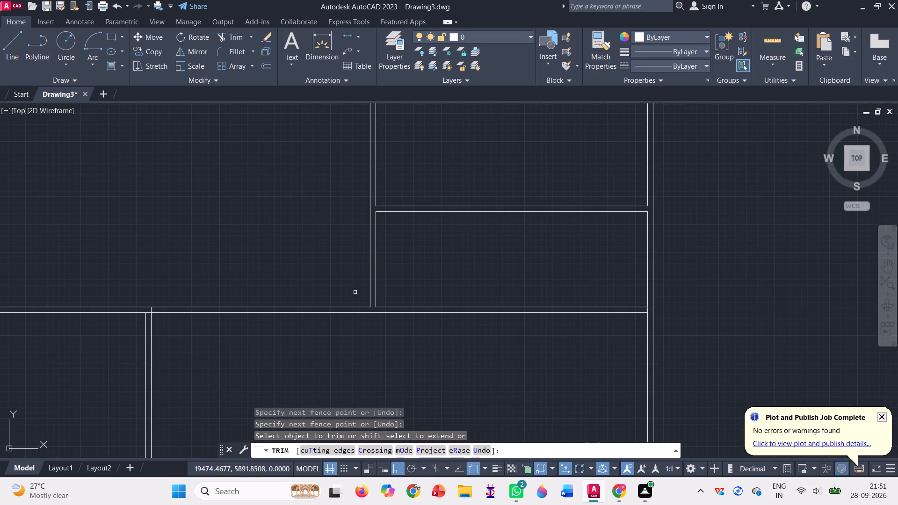
pyautogui.scroll(4, 673, 316)
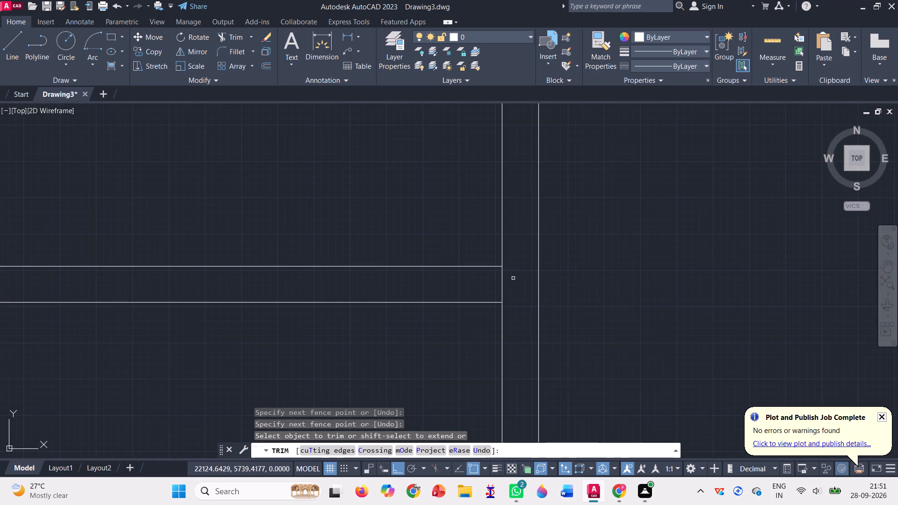
pyautogui.scroll(3, 510, 279)
pyautogui.moveTo(402, 293); pyautogui.dragTo(513, 274)
# Trim the lines crossing the junction of the southern rooms' dividing wall and their north wall.
pyautogui.scroll(-4, 515, 272)
pyautogui.scroll(-4, 612, 243)
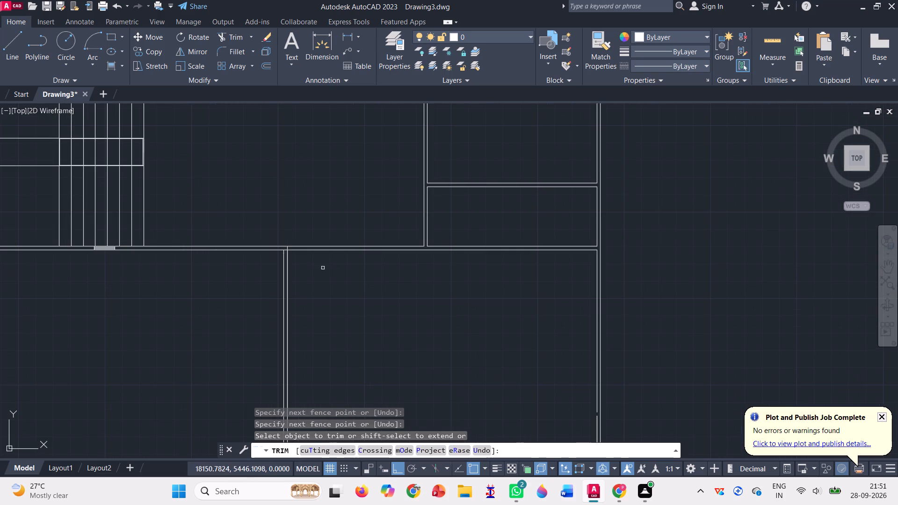
pyautogui.scroll(6, 274, 238)
pyautogui.scroll(-2, 430, 314)
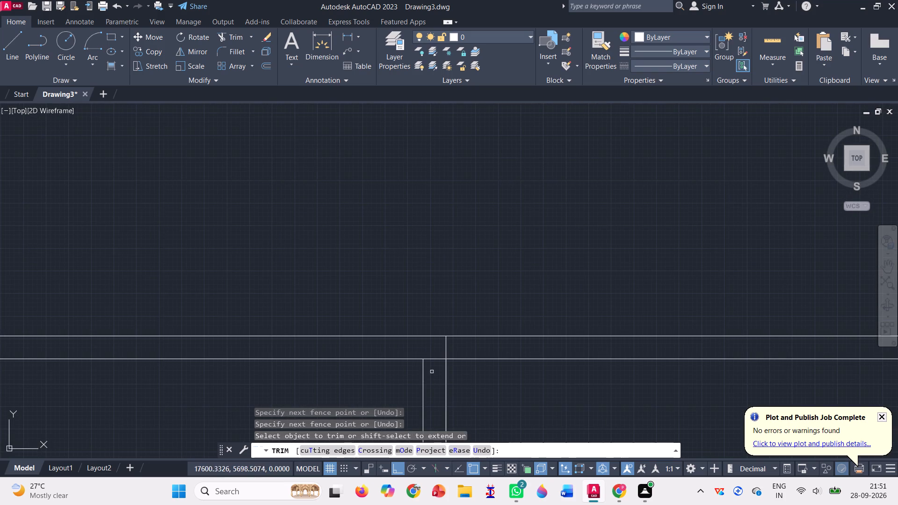
pyautogui.scroll(4, 434, 374)
pyautogui.moveTo(431, 315); pyautogui.dragTo(537, 232)
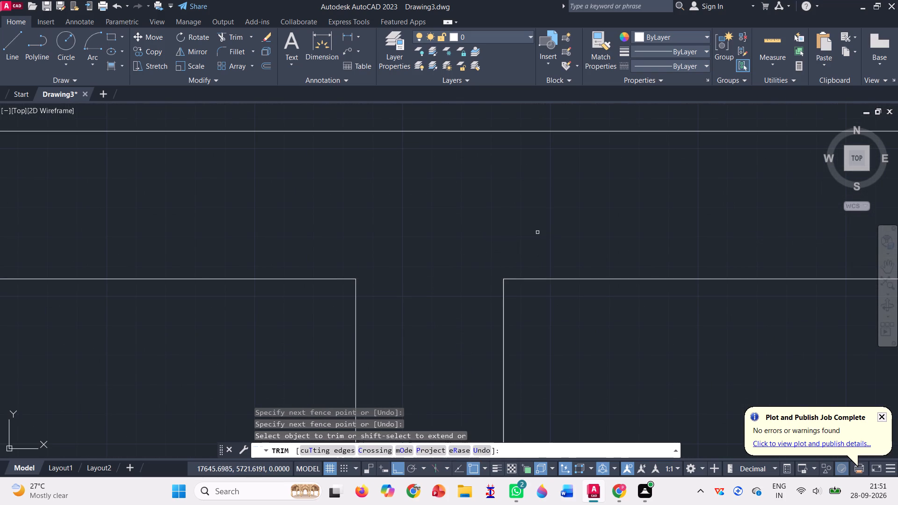
# Trim the outer south wall's inner line between the two faces of the southern rooms' dividing wall.
pyautogui.scroll(-7, 537, 232)
pyautogui.scroll(-1, 494, 206)
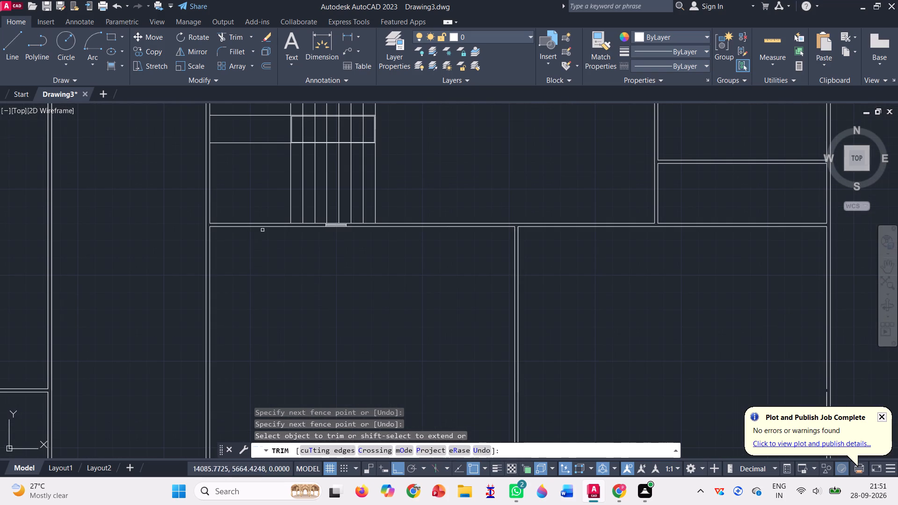
pyautogui.scroll(-1, 154, 261)
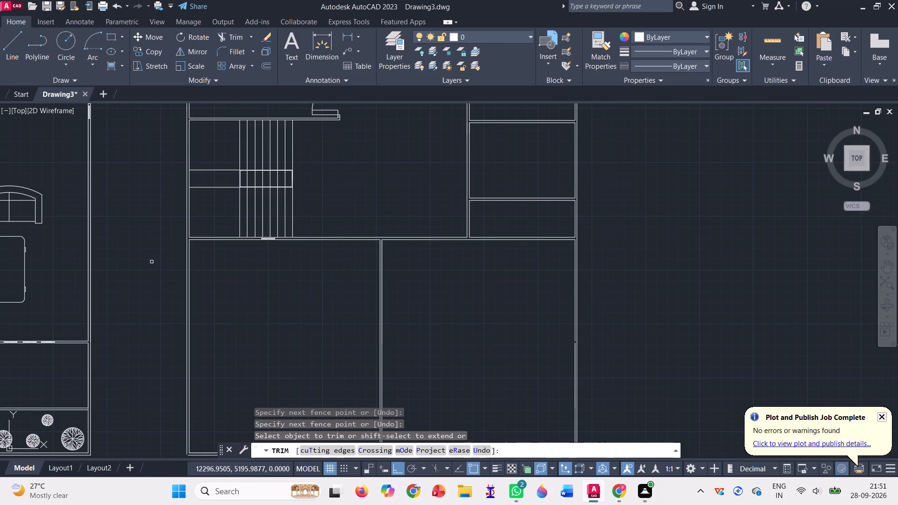
pyautogui.scroll(-2, 243, 317)
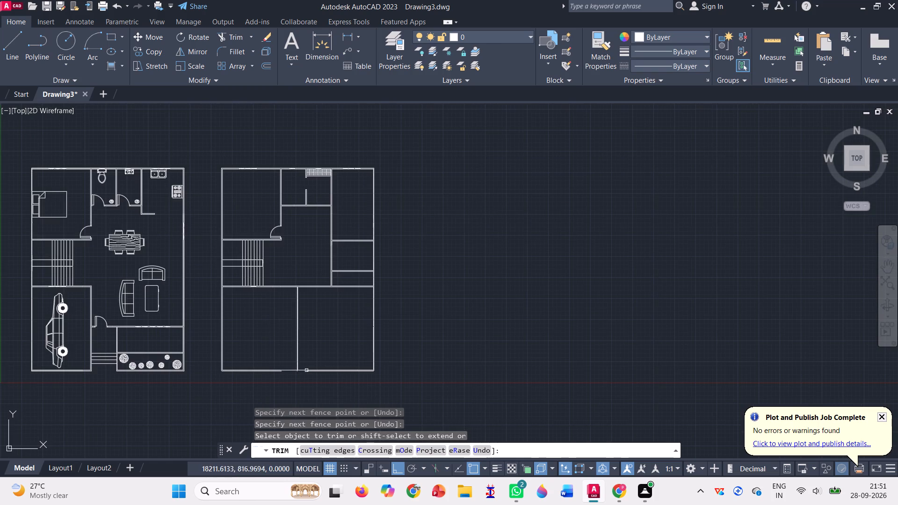
pyautogui.scroll(3, 306, 370)
pyautogui.scroll(2, 253, 384)
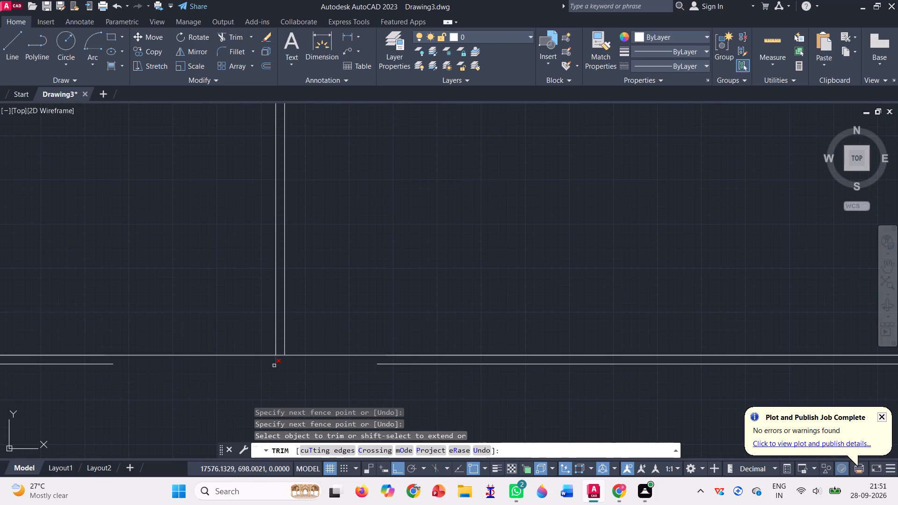
pyautogui.click(274, 366)
pyautogui.scroll(3, 278, 363)
pyautogui.moveTo(283, 323); pyautogui.dragTo(286, 337)
pyautogui.moveTo(286, 339); pyautogui.dragTo(289, 353)
pyautogui.click(290, 353)
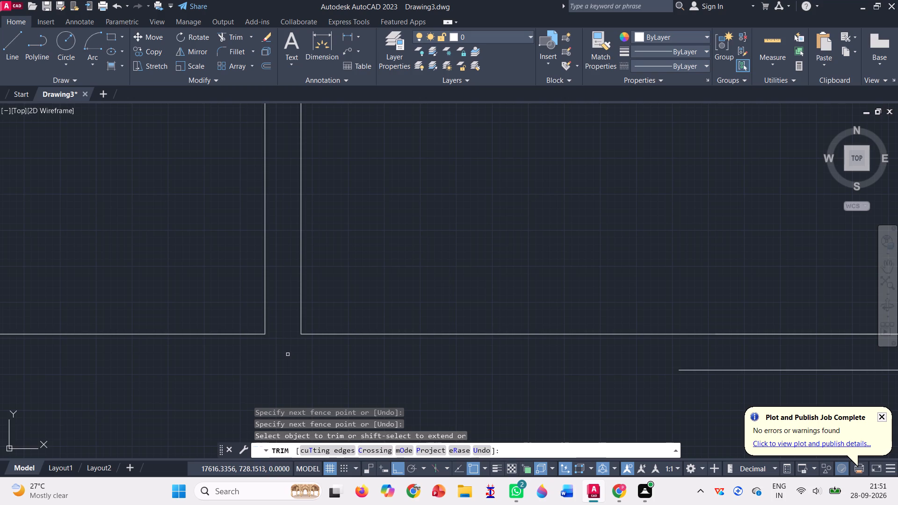
pyautogui.press('Return')
# Draw connected lines closing the outer south wall: 25 units south from the east wall's end, 9050 units west, and up to the west wall's end.
pyautogui.click(11, 56)
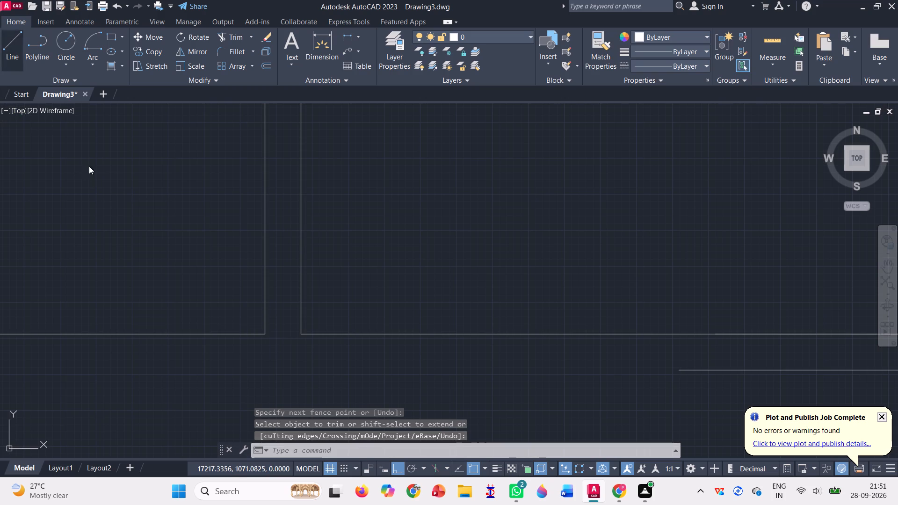
pyautogui.scroll(-2, 156, 238)
pyautogui.scroll(-1, 98, 292)
pyautogui.scroll(-1, 320, 318)
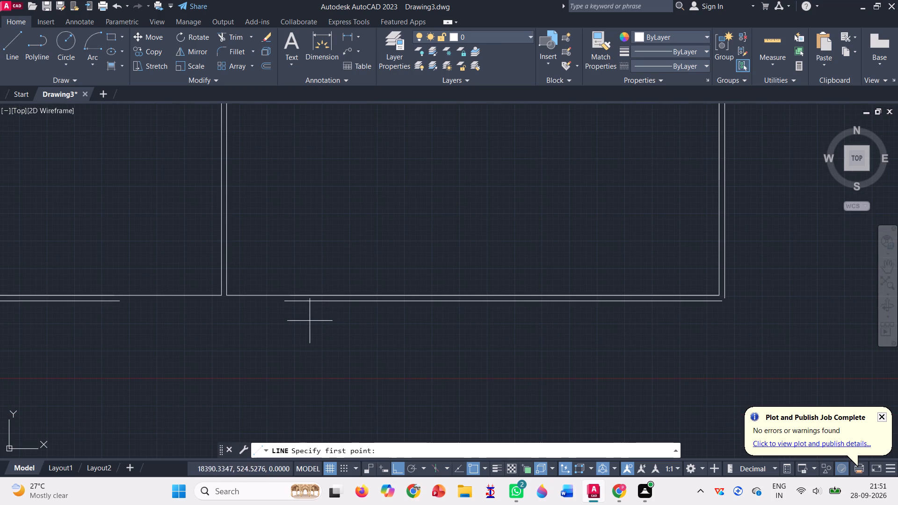
pyautogui.scroll(3, 732, 296)
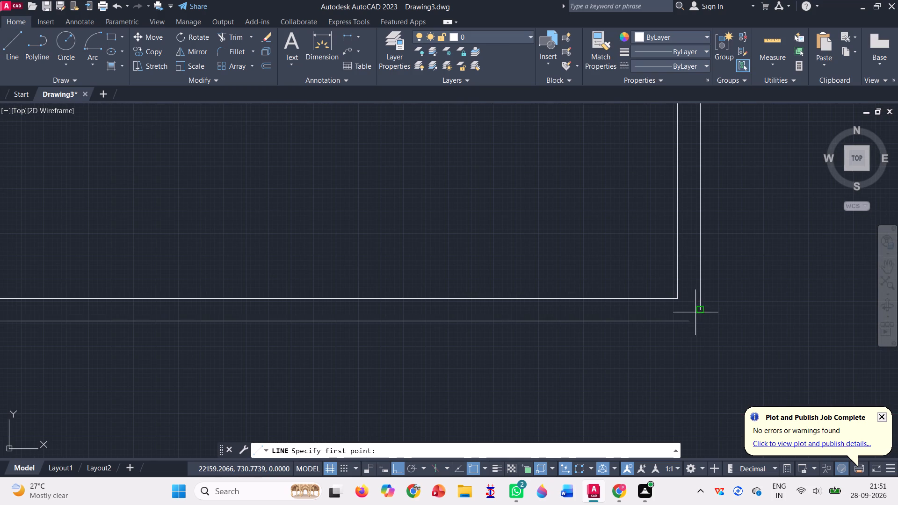
pyautogui.click(700, 312)
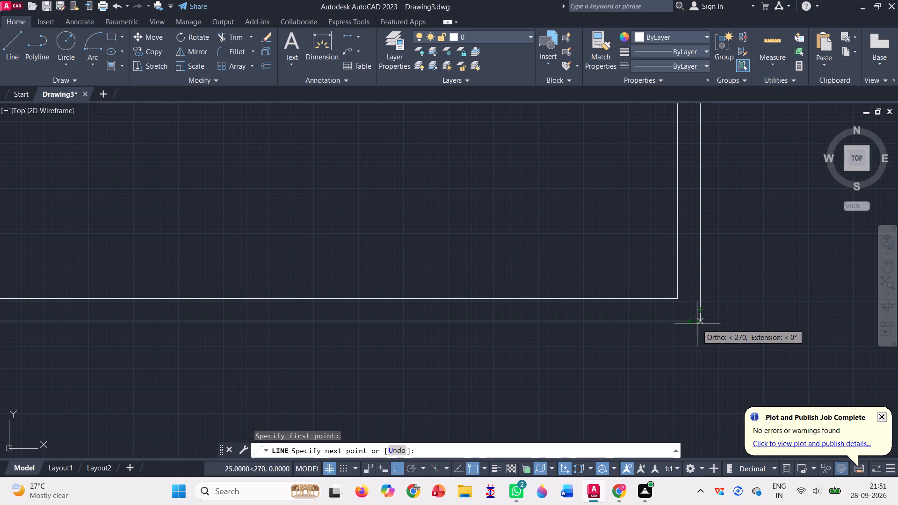
pyautogui.click(700, 321)
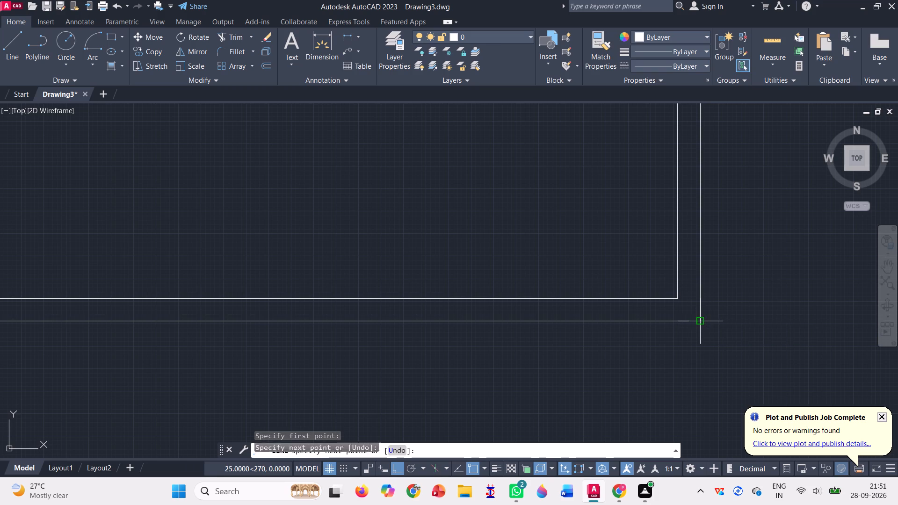
pyautogui.scroll(-5, 718, 298)
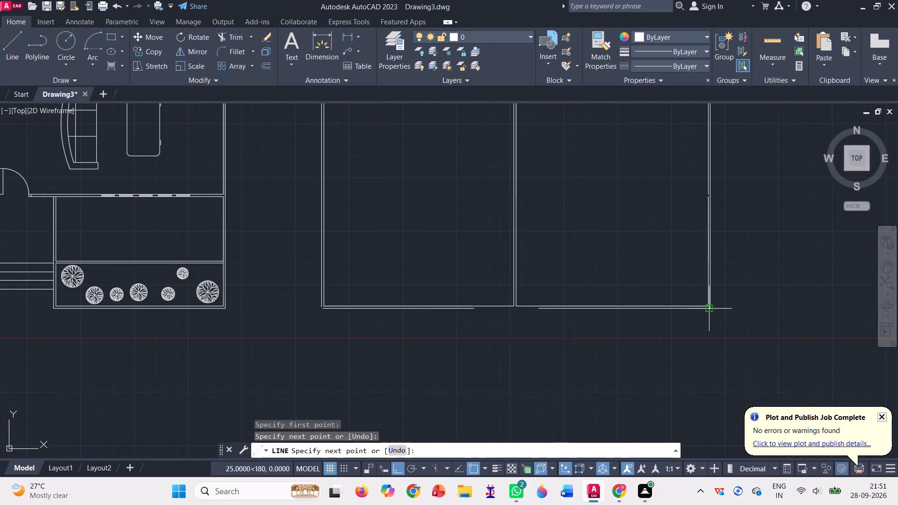
pyautogui.scroll(1, 350, 318)
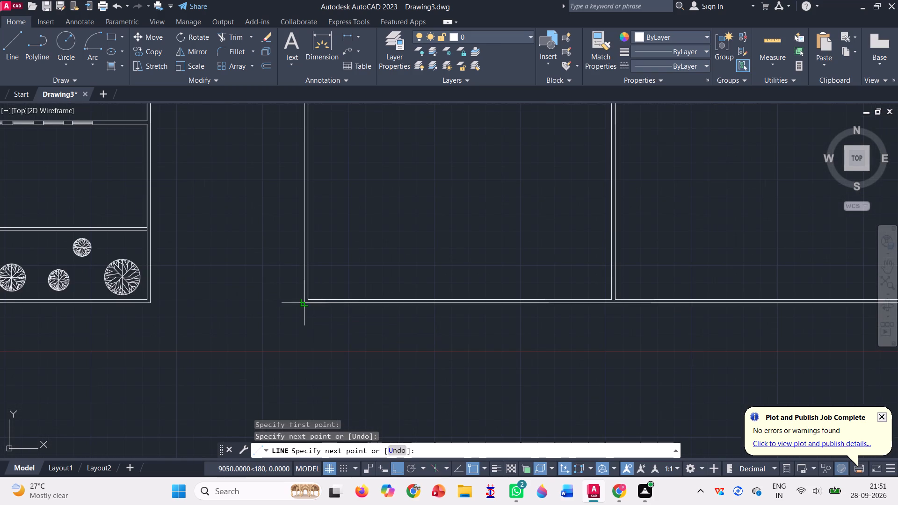
pyautogui.scroll(2, 303, 305)
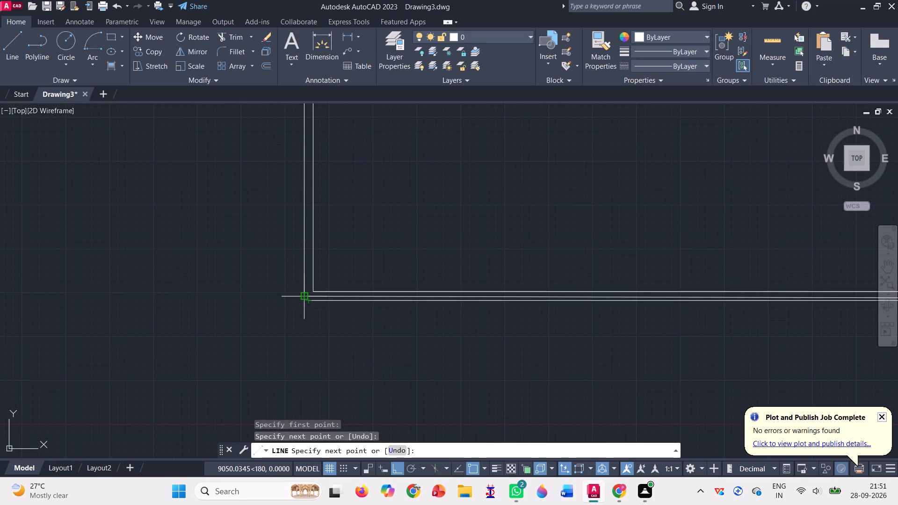
pyautogui.scroll(4, 302, 303)
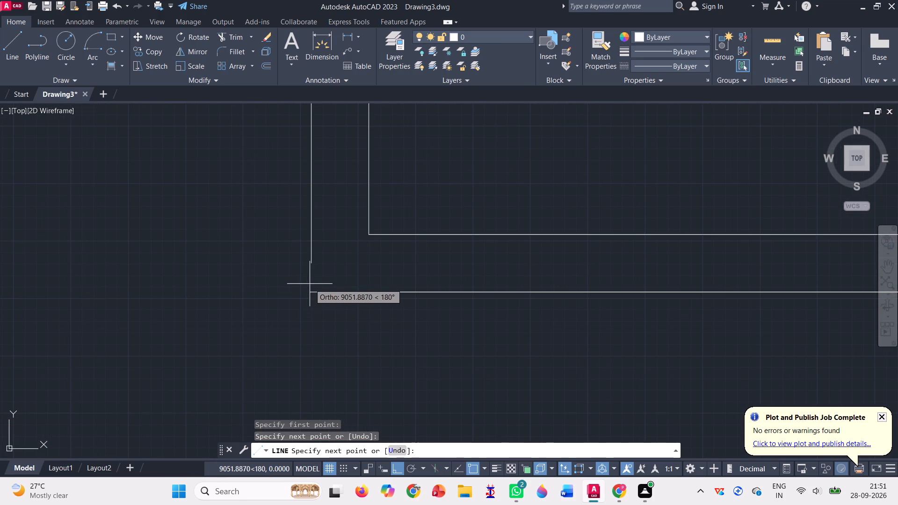
pyautogui.click(311, 292)
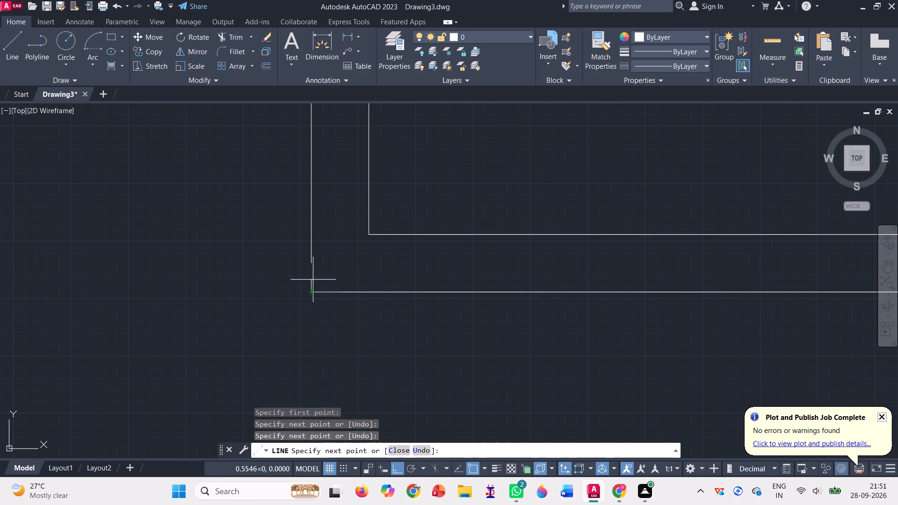
pyautogui.click(309, 268)
pyautogui.press('Return')
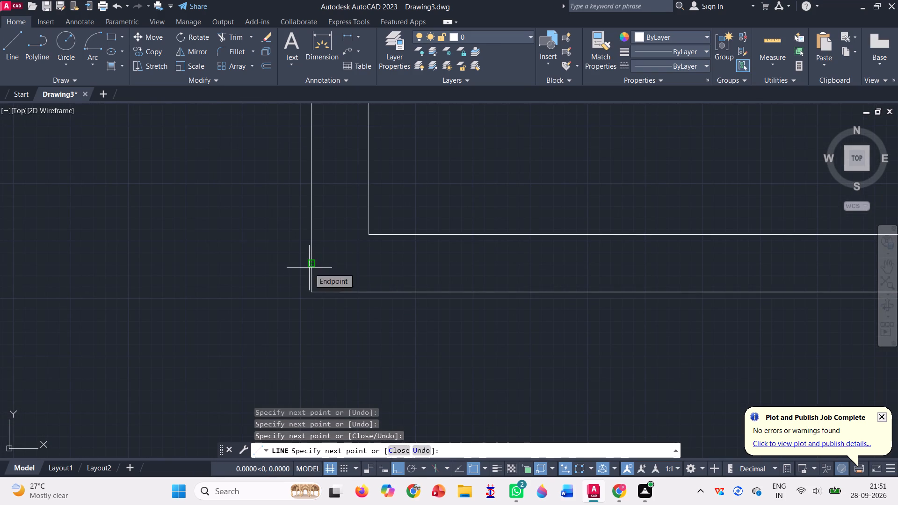
pyautogui.scroll(-2, 330, 187)
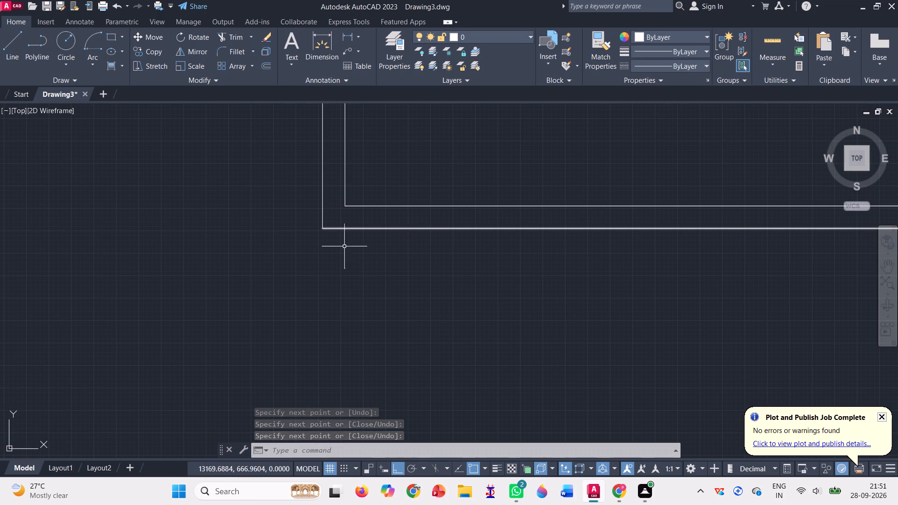
pyautogui.scroll(-2, 338, 250)
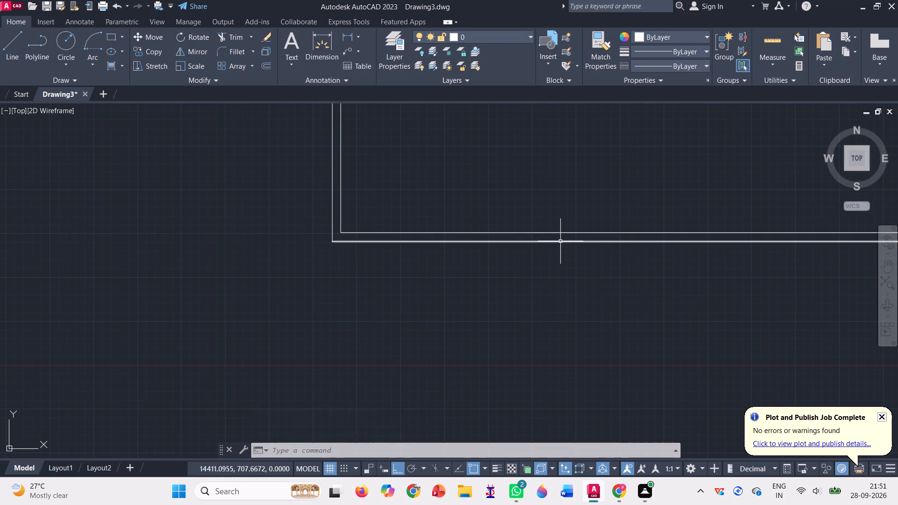
# Examine the closed outer south wall and the overall room arrangement of the new layout.
pyautogui.scroll(4, 560, 241)
pyautogui.scroll(-3, 468, 245)
pyautogui.scroll(-2, 428, 246)
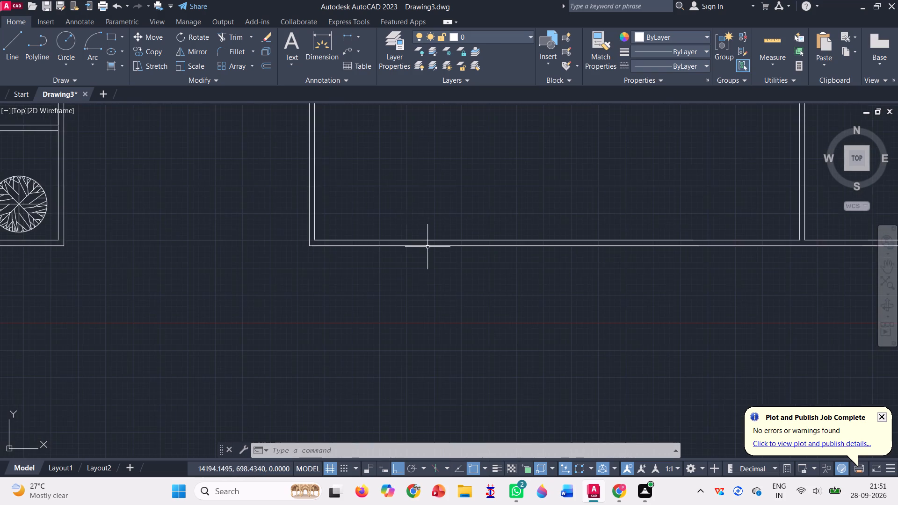
pyautogui.scroll(1, 381, 254)
pyautogui.scroll(-3, 361, 256)
pyautogui.scroll(-1, 297, 274)
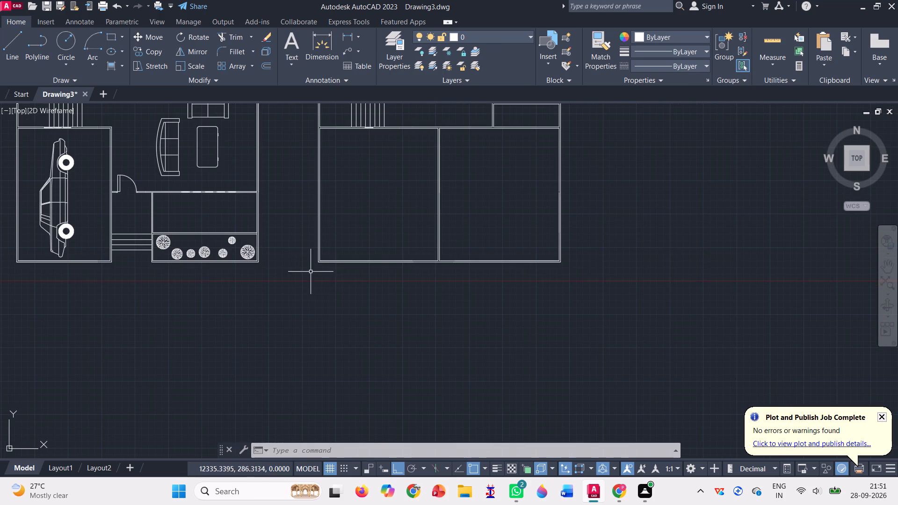
pyautogui.click(888, 268)
pyautogui.click(618, 206)
pyautogui.moveTo(618, 206); pyautogui.dragTo(620, 300)
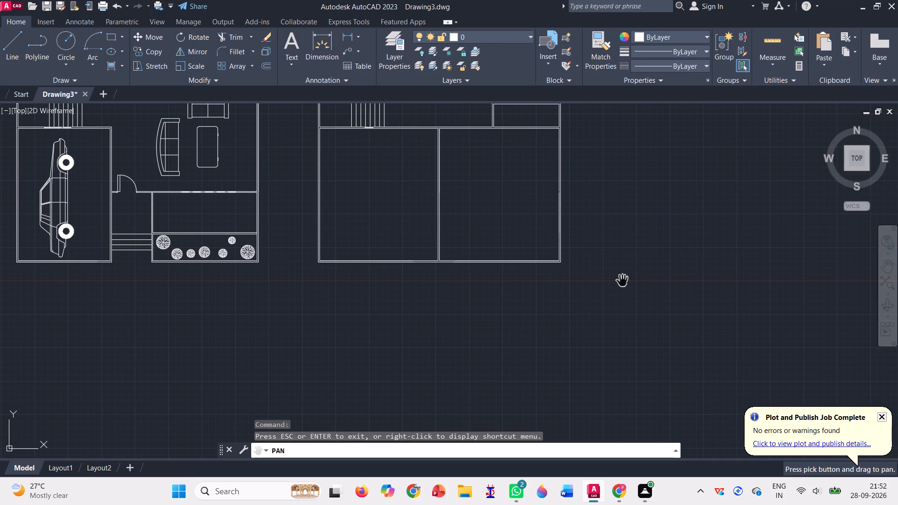
pyautogui.press('Escape')
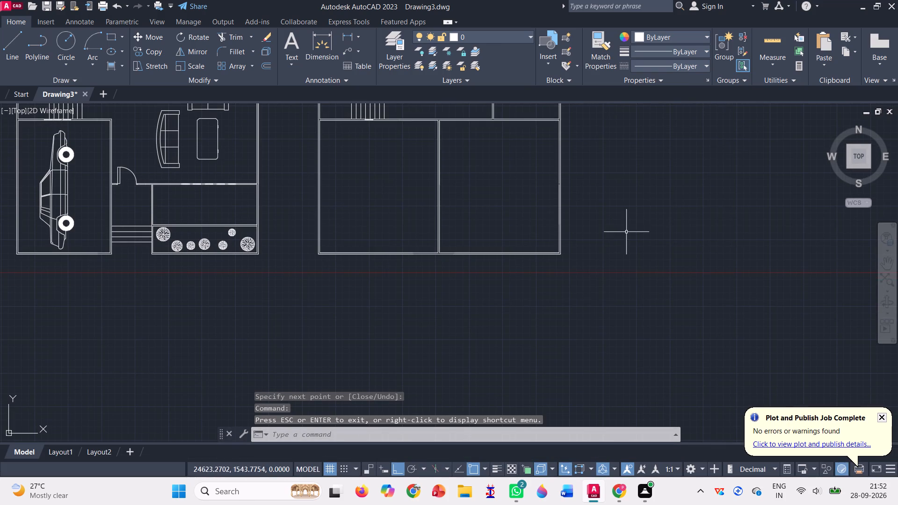
pyautogui.click(885, 264)
pyautogui.moveTo(618, 172); pyautogui.dragTo(631, 207)
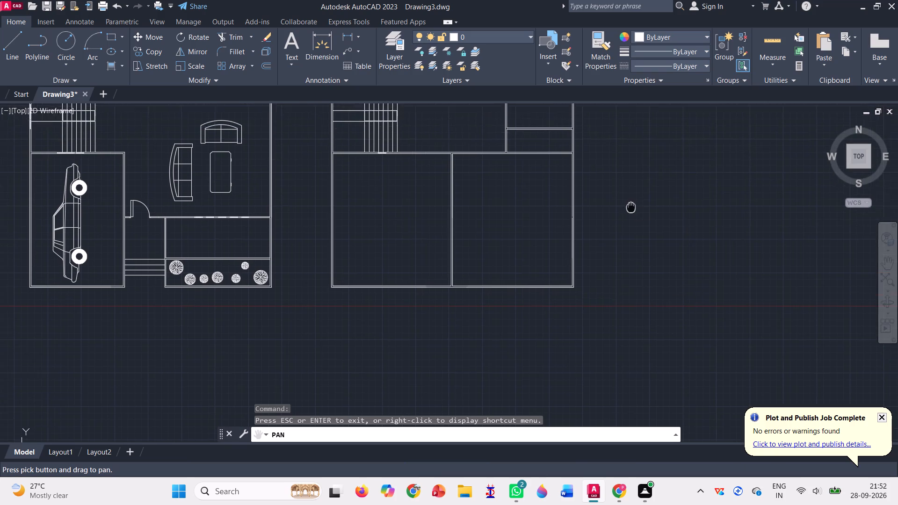
pyautogui.moveTo(631, 207); pyautogui.dragTo(642, 344)
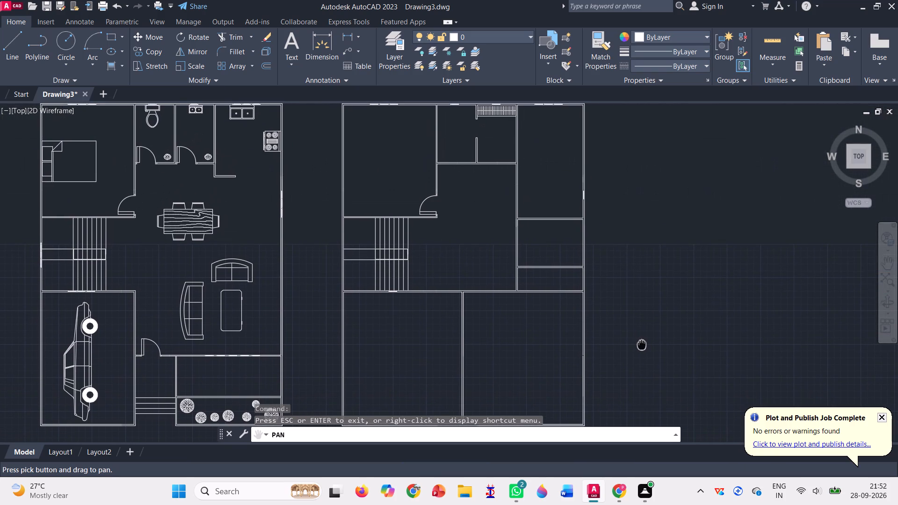
pyautogui.moveTo(642, 344); pyautogui.dragTo(650, 322)
pyautogui.press('Escape')
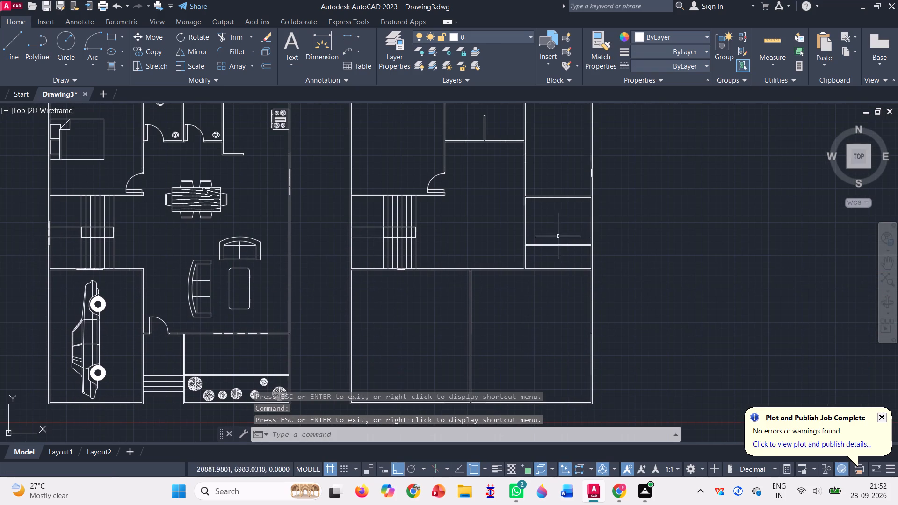
# Draw connected lines across both ends of the partition between the two small eastern rooms, starting with 50 units south at its east end.
pyautogui.click(7, 43)
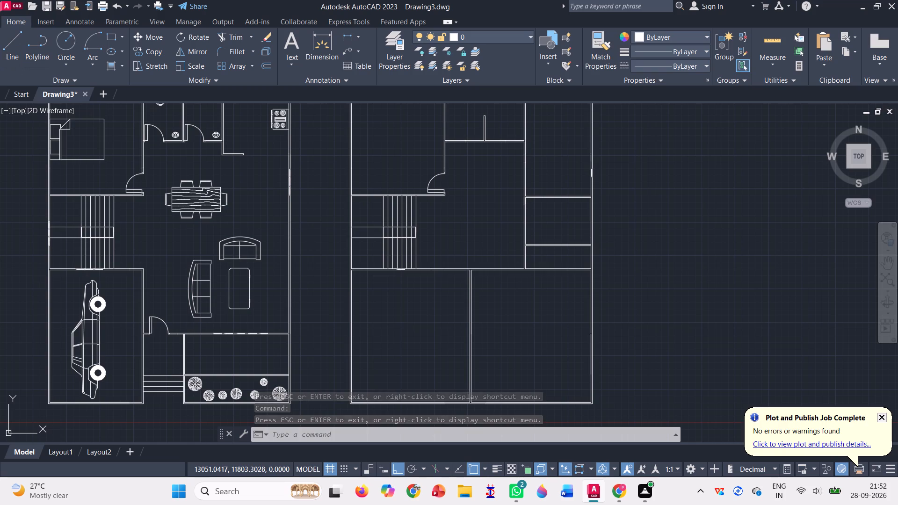
pyautogui.scroll(3, 595, 251)
pyautogui.scroll(2, 569, 222)
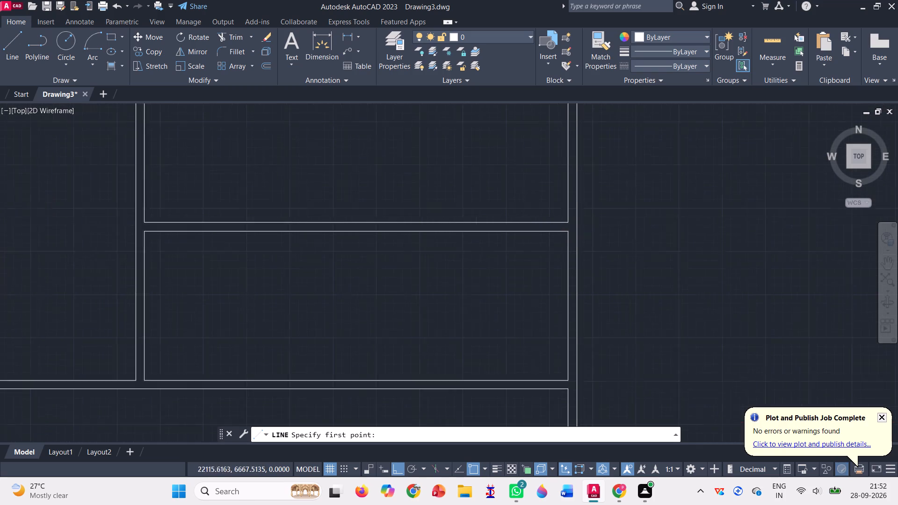
pyautogui.scroll(2, 569, 222)
pyautogui.click(555, 223)
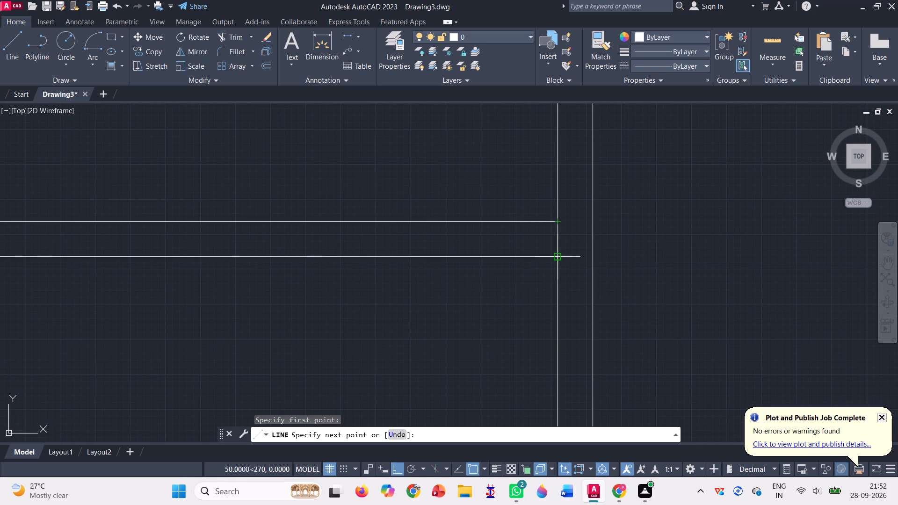
pyautogui.click(559, 258)
pyautogui.scroll(-2, 592, 222)
pyautogui.scroll(-1, 549, 216)
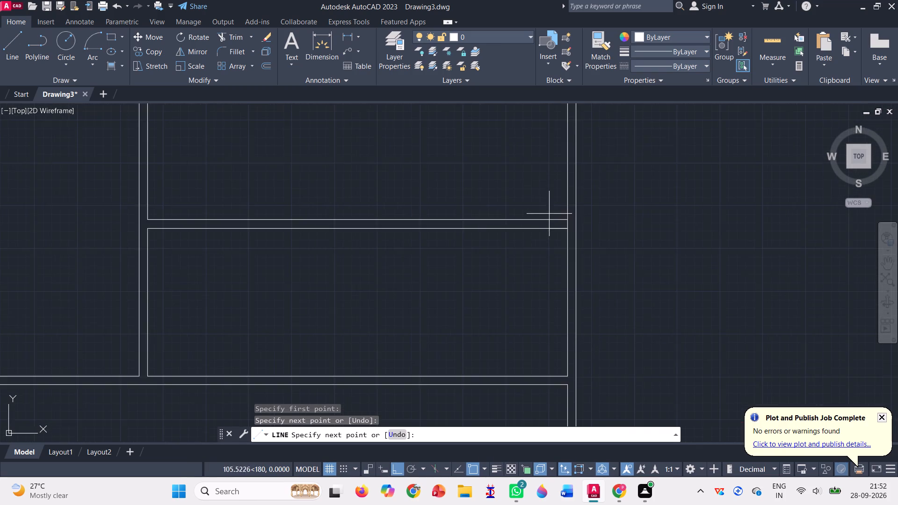
pyautogui.scroll(1, 543, 214)
pyautogui.scroll(-1, 346, 202)
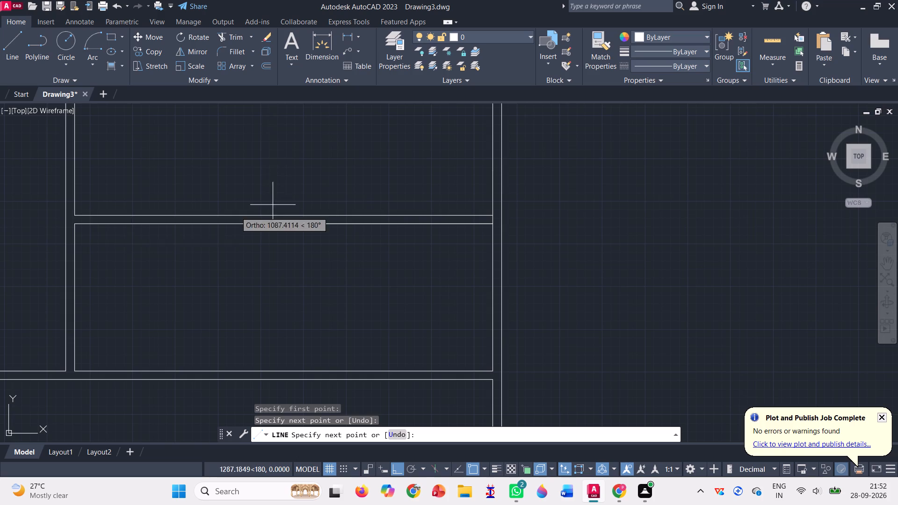
pyautogui.scroll(4, 55, 217)
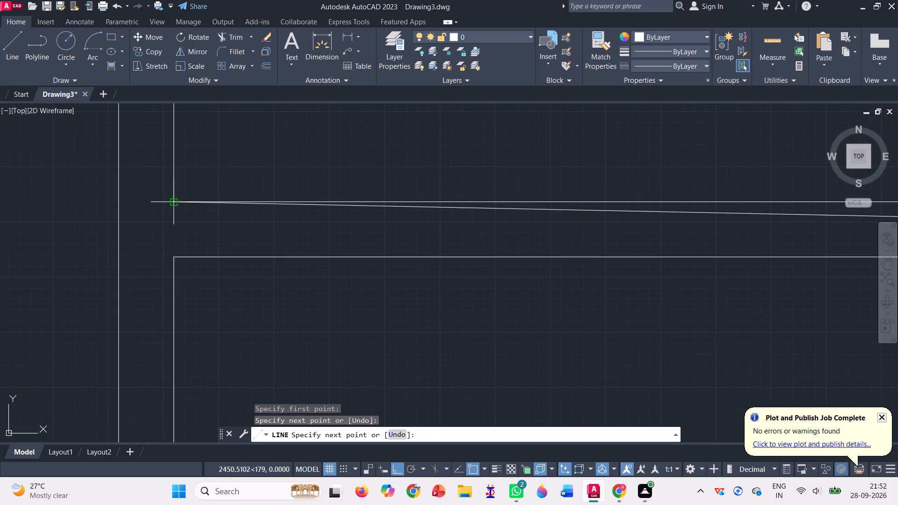
pyautogui.click(171, 202)
pyautogui.click(176, 258)
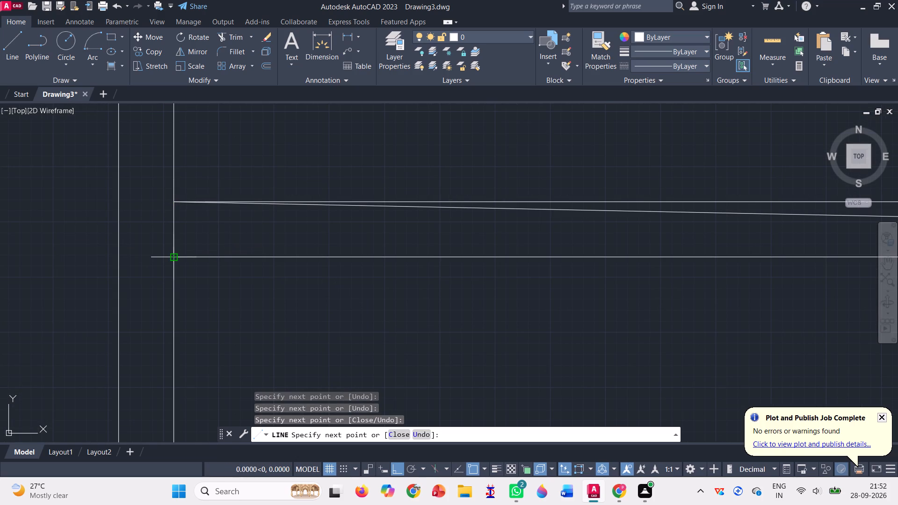
pyautogui.press('space')
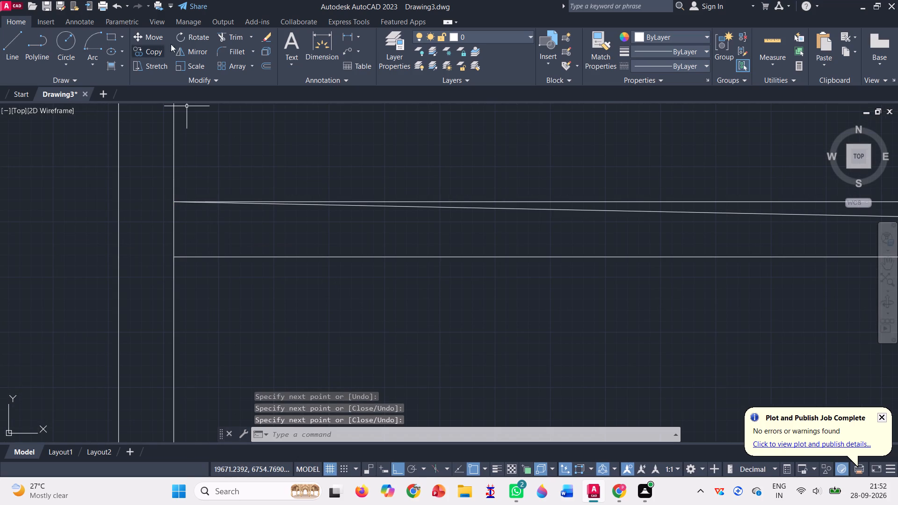
# Trim away the partition between the two small eastern rooms along with the slanted line crossing it.
pyautogui.click(231, 35)
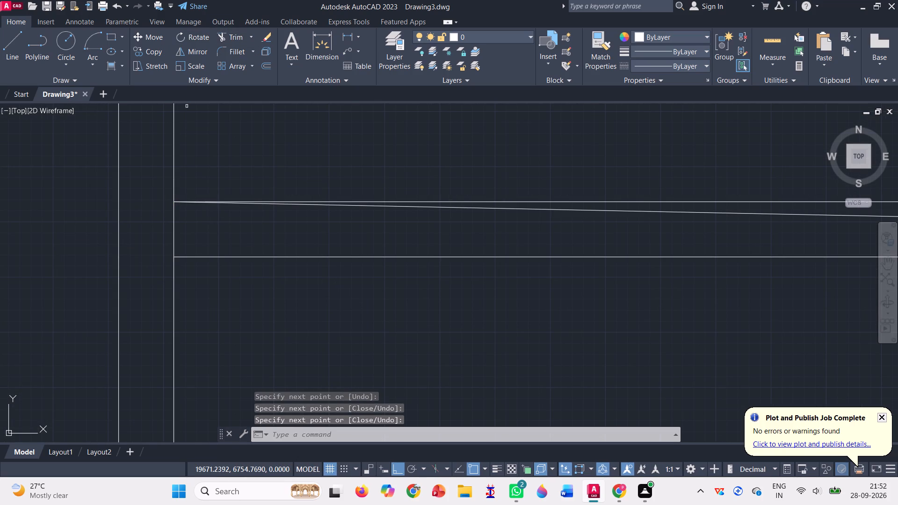
pyautogui.moveTo(334, 158); pyautogui.dragTo(370, 300)
pyautogui.scroll(-5, 323, 176)
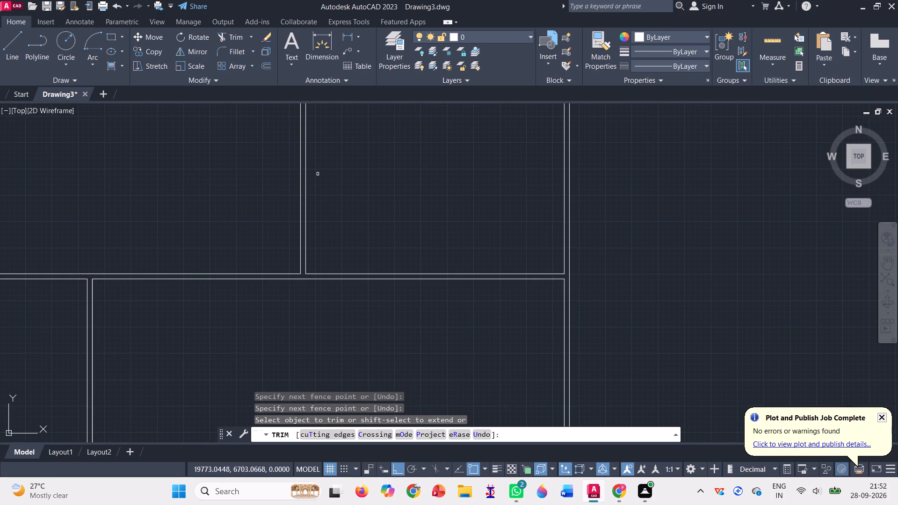
pyautogui.scroll(-2, 239, 182)
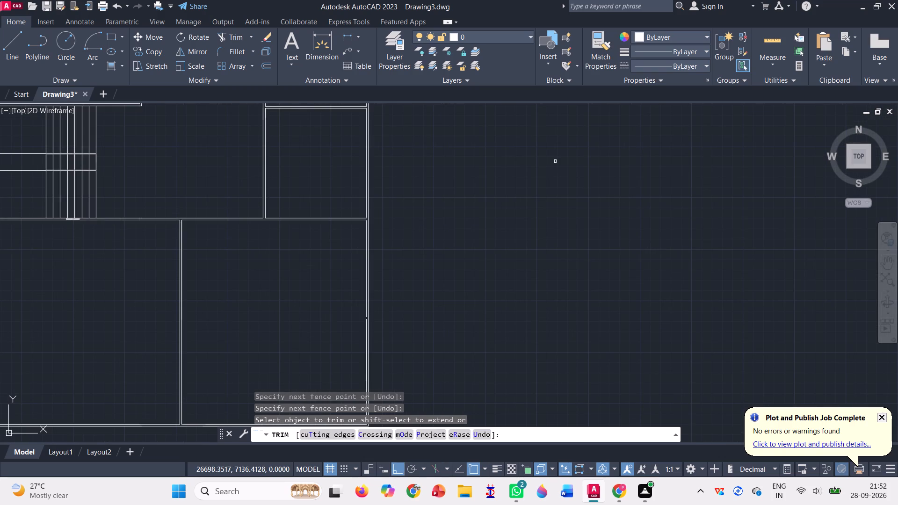
pyautogui.press('Escape')
# Copy the door north of the staircase, with its swing arc, leaf and jamb lines, about 6670 units east into empty space outside the plan.
pyautogui.scroll(-1, 555, 161)
pyautogui.scroll(1, 502, 182)
pyautogui.scroll(-2, 498, 185)
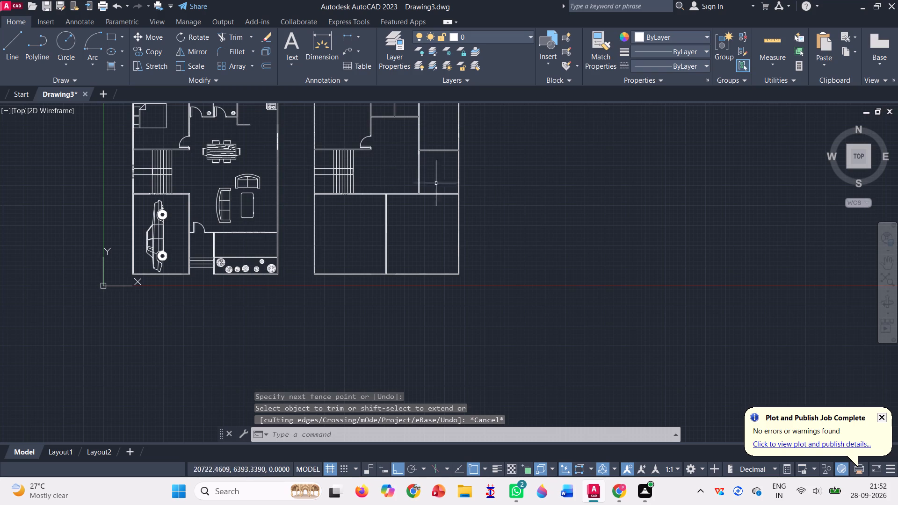
pyautogui.scroll(3, 379, 124)
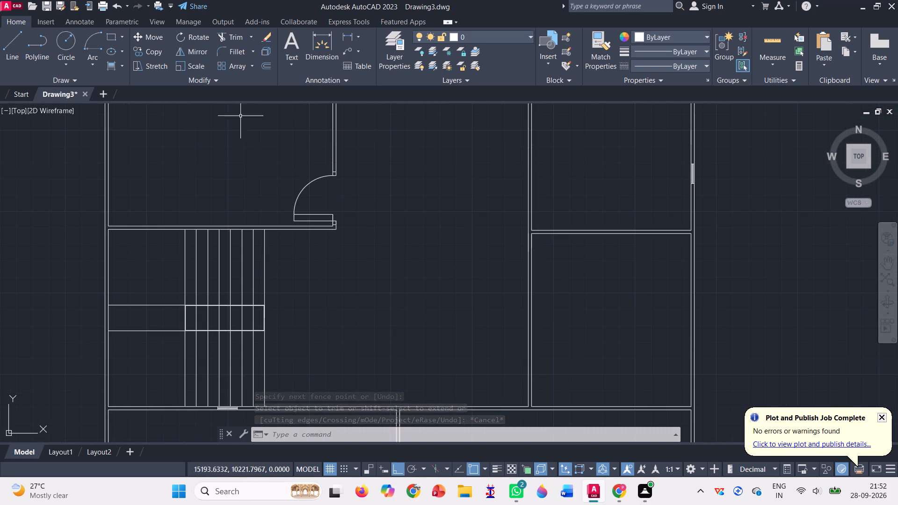
pyautogui.scroll(-2, 440, 217)
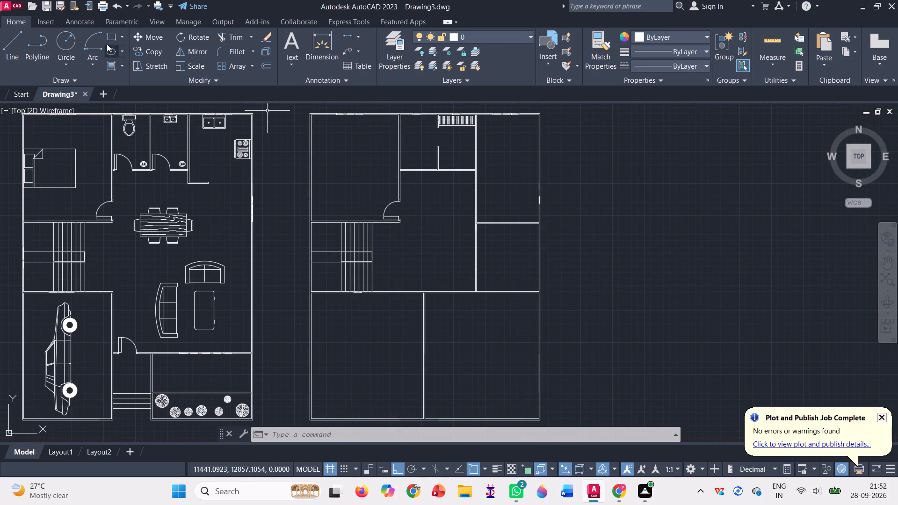
pyautogui.click(145, 51)
pyautogui.scroll(4, 394, 200)
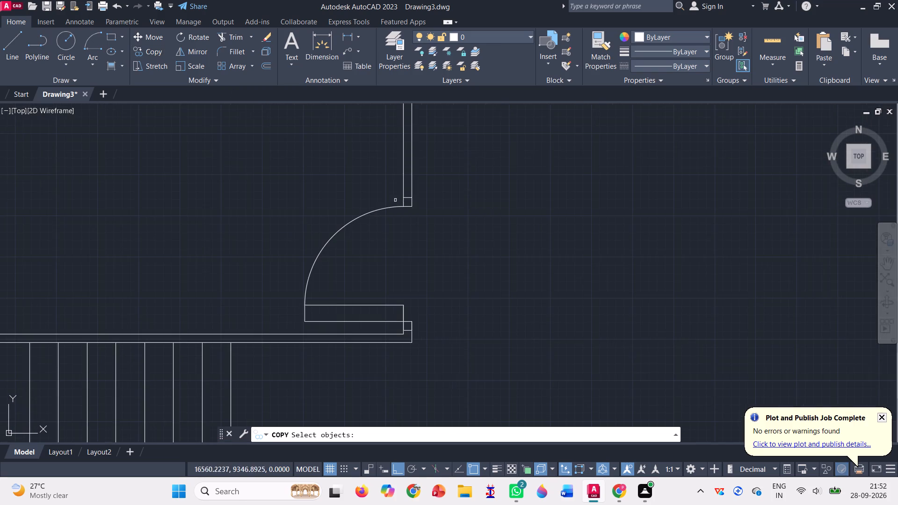
pyautogui.scroll(3, 409, 198)
pyautogui.click(400, 195)
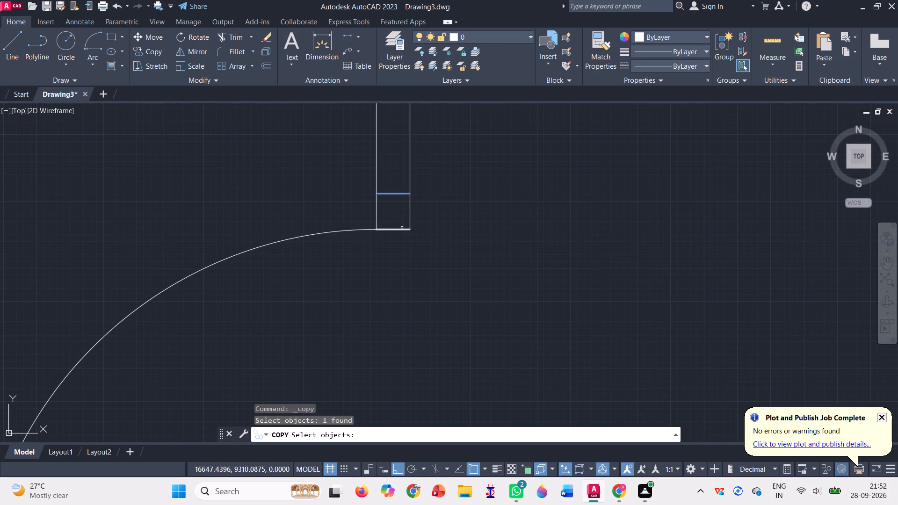
pyautogui.click(401, 231)
pyautogui.click(330, 231)
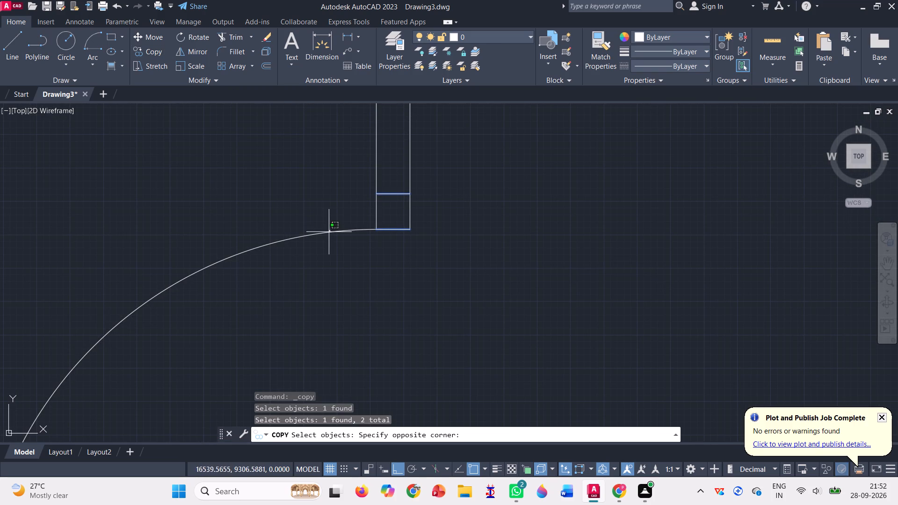
pyautogui.click(214, 267)
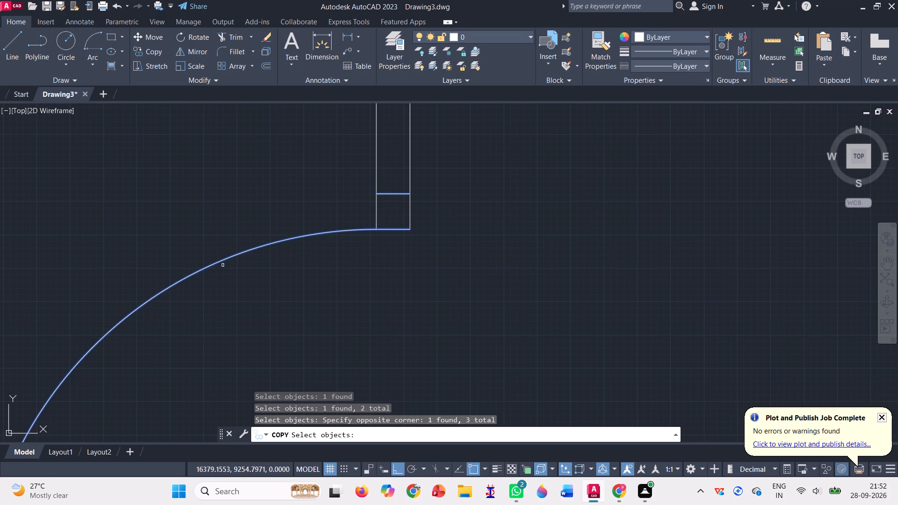
pyautogui.scroll(-3, 370, 258)
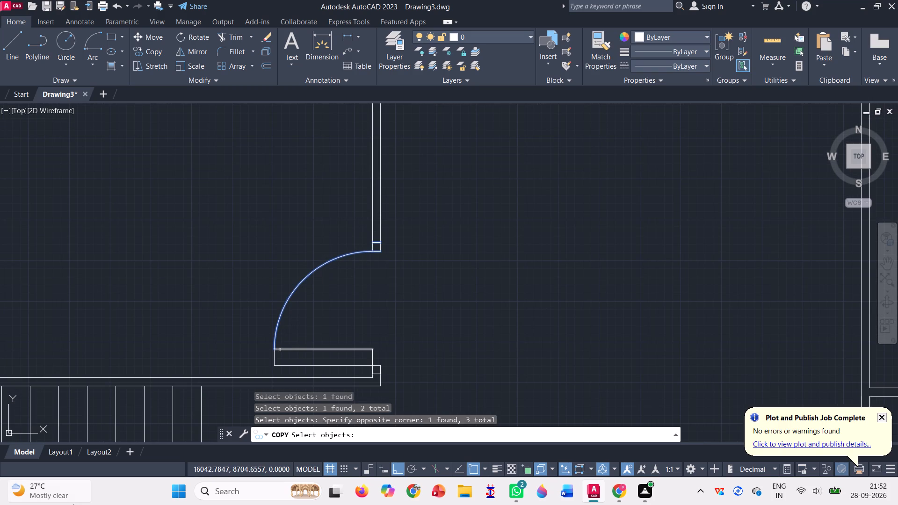
pyautogui.click(73, 504)
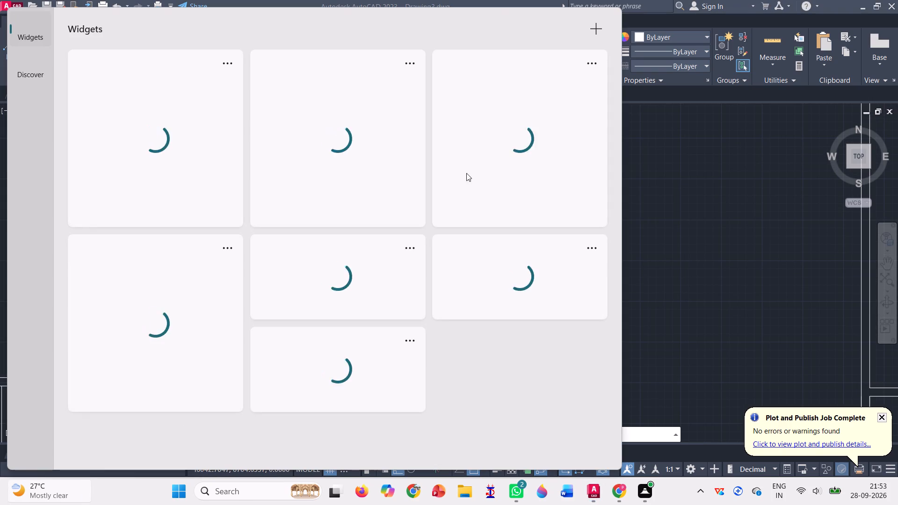
pyautogui.click(742, 246)
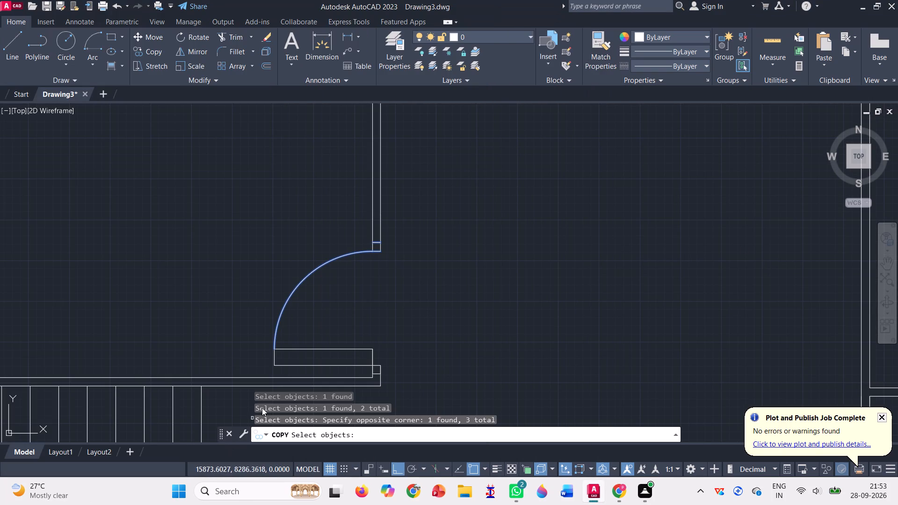
pyautogui.scroll(5, 284, 378)
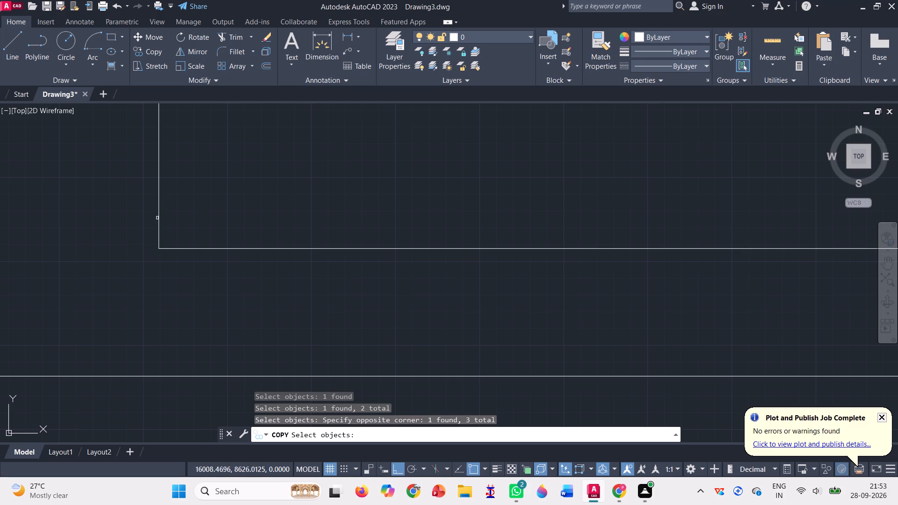
pyautogui.click(166, 209)
pyautogui.click(147, 210)
pyautogui.moveTo(179, 230); pyautogui.dragTo(191, 266)
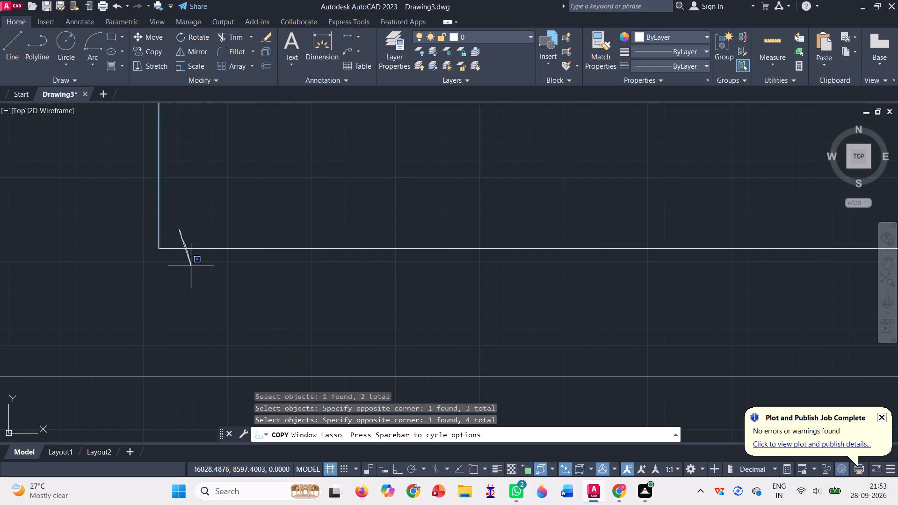
pyautogui.click(191, 266)
pyautogui.click(192, 249)
pyautogui.click(196, 246)
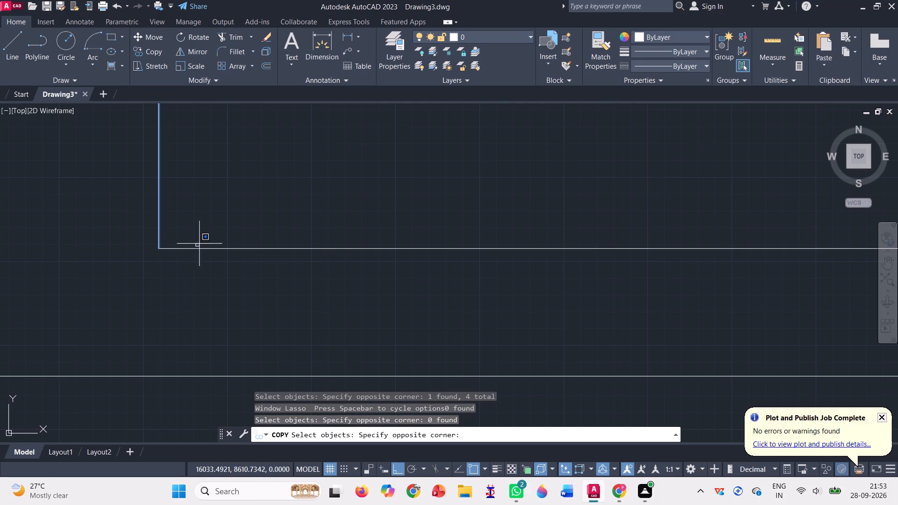
pyautogui.click(197, 255)
pyautogui.click(202, 248)
pyautogui.scroll(-3, 162, 258)
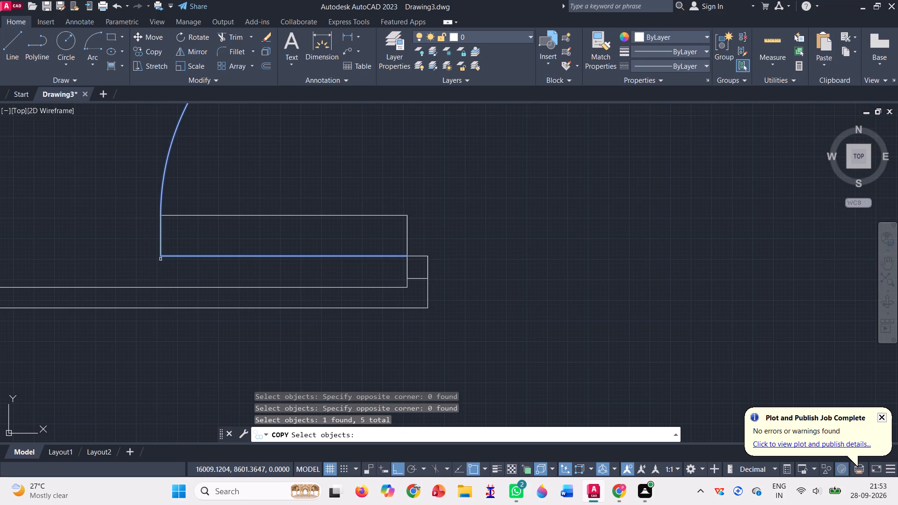
pyautogui.click(280, 214)
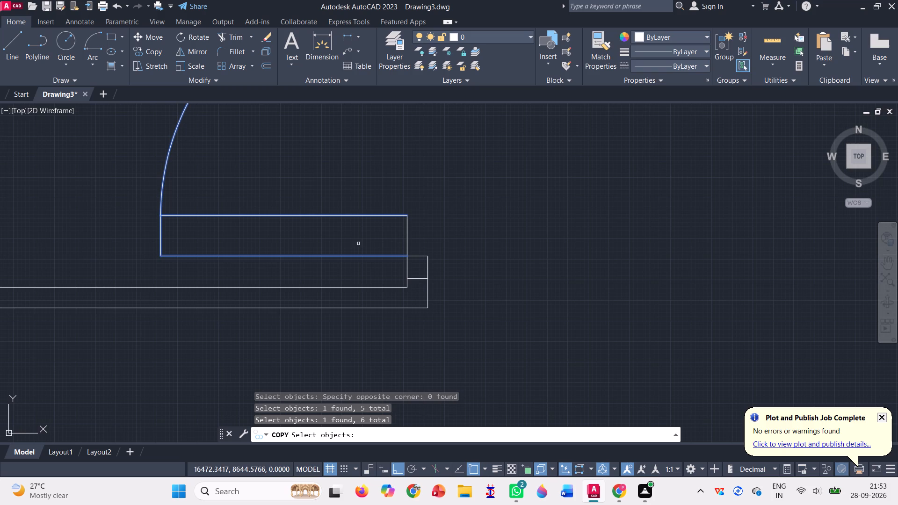
pyautogui.click(408, 241)
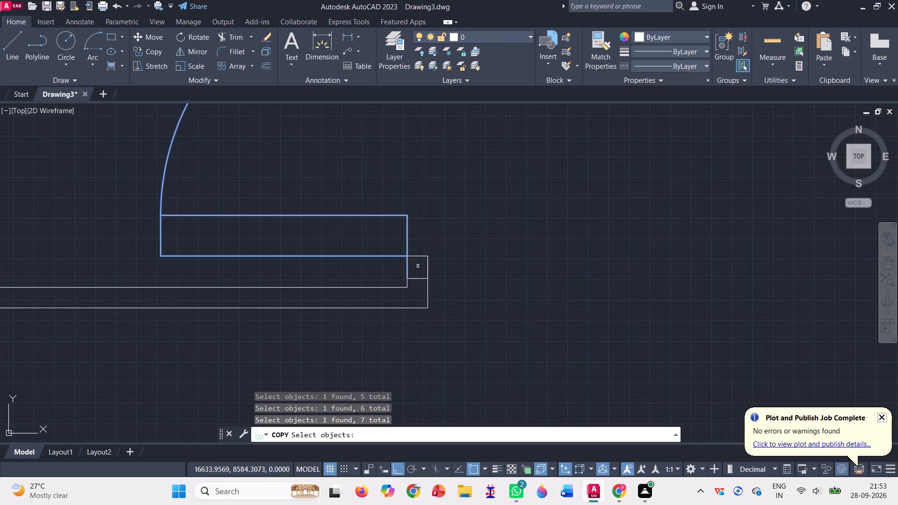
pyautogui.scroll(2, 418, 266)
pyautogui.click(420, 241)
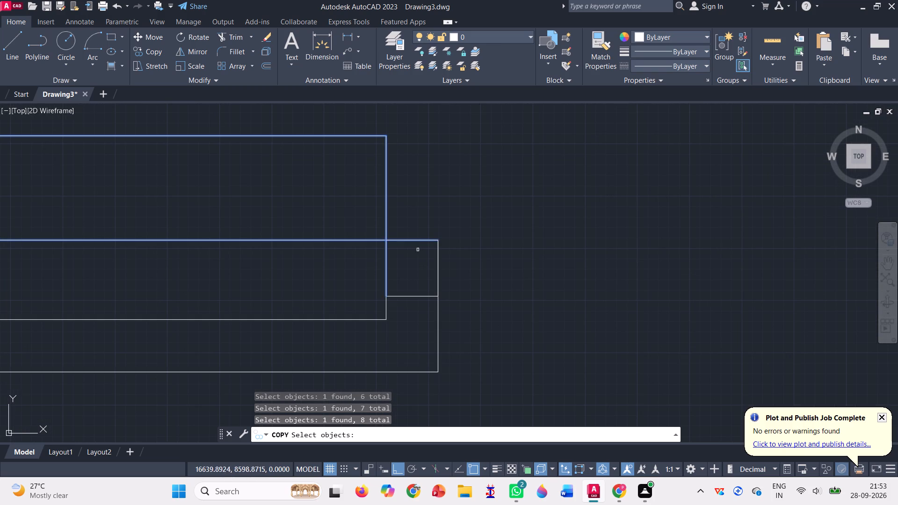
pyautogui.click(415, 296)
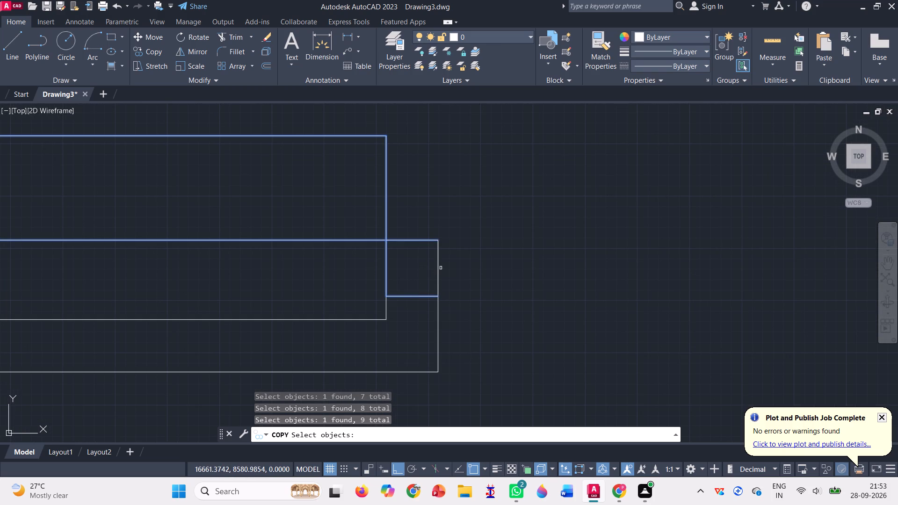
pyautogui.click(438, 268)
pyautogui.scroll(-3, 442, 275)
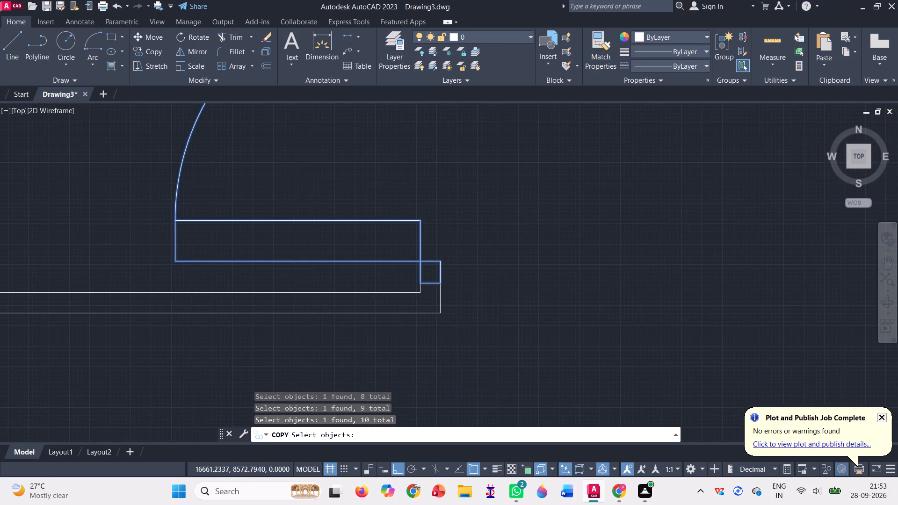
pyautogui.scroll(-1, 435, 276)
pyautogui.scroll(4, 433, 142)
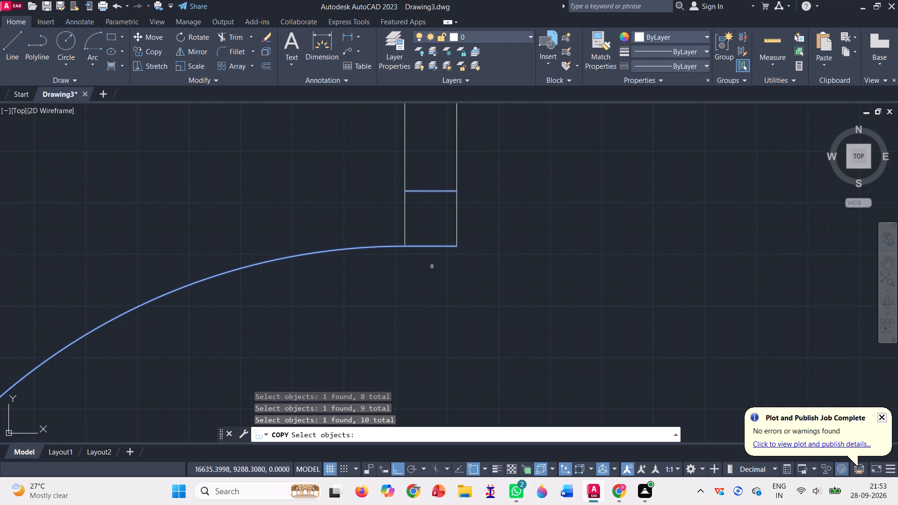
pyautogui.press('Return')
pyautogui.scroll(-4, 423, 250)
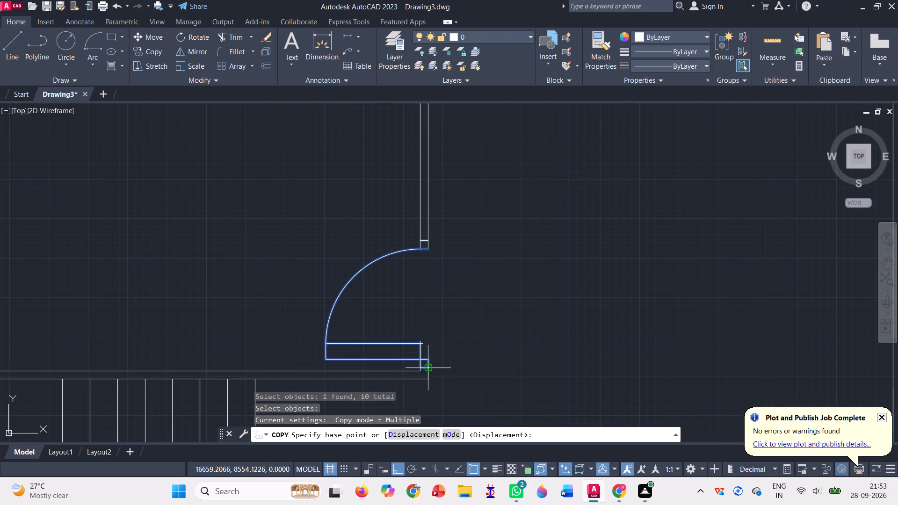
pyautogui.scroll(3, 427, 367)
pyautogui.click(422, 370)
pyautogui.scroll(-4, 371, 334)
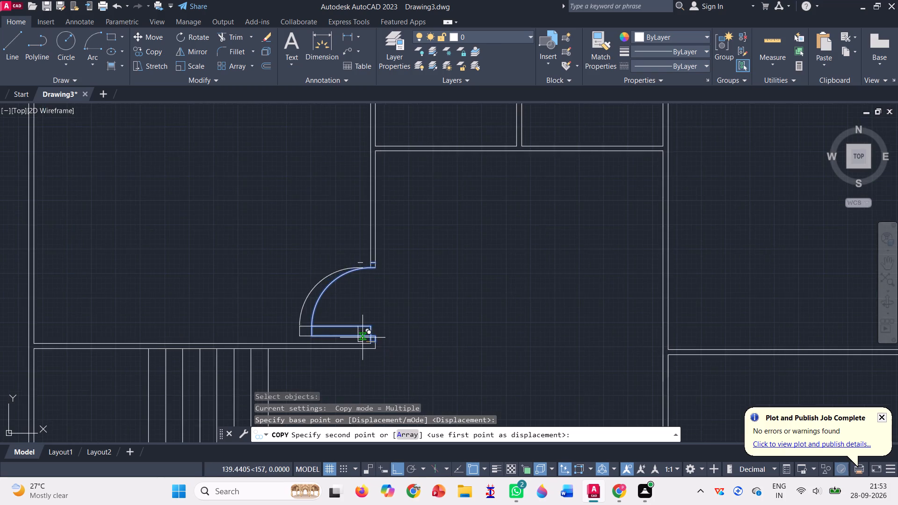
pyautogui.scroll(-1, 362, 338)
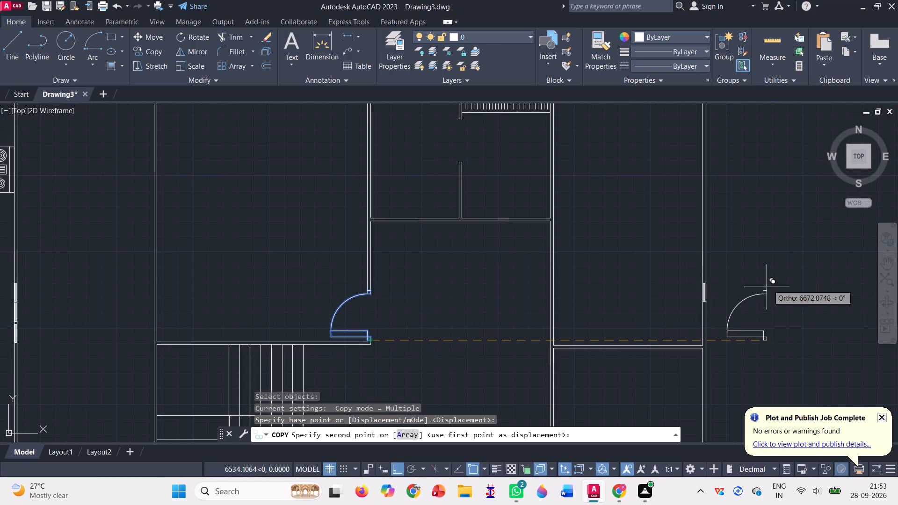
pyautogui.click(766, 289)
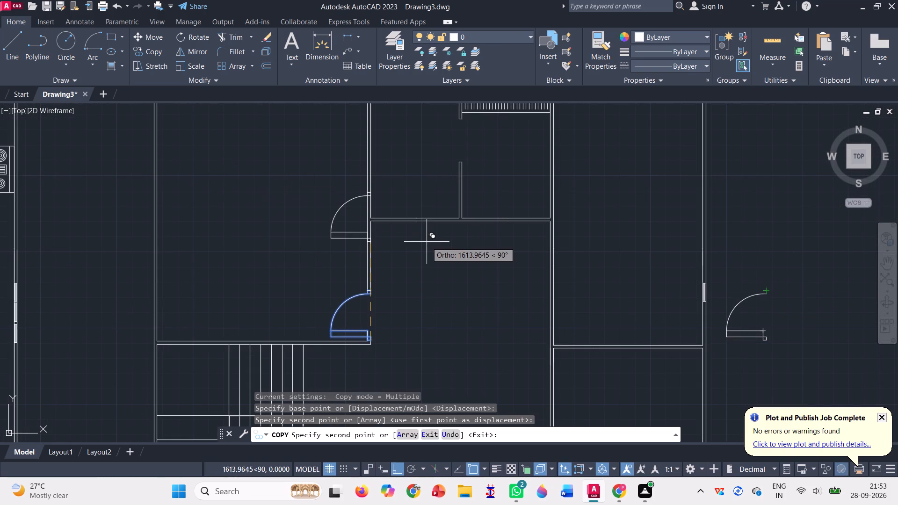
pyautogui.press('Escape')
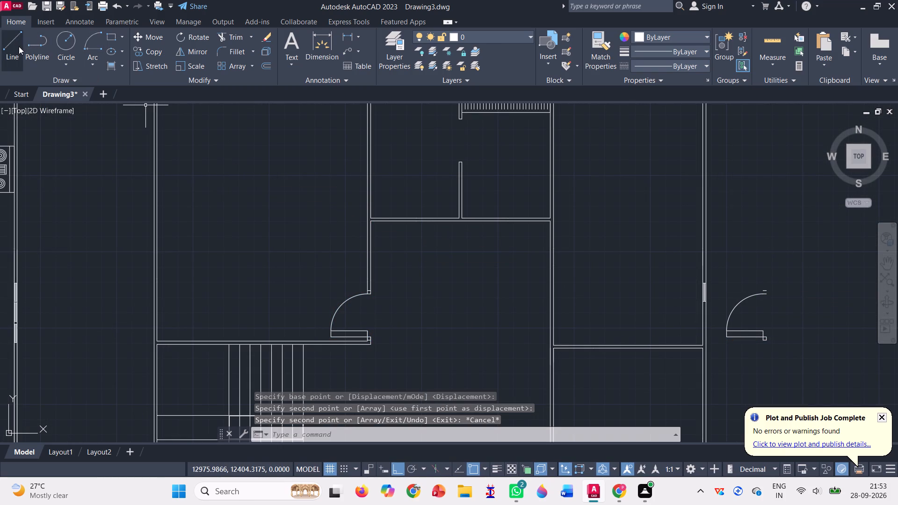
# Draw three connected lines closing the copied door's north jamb into a small rectangle at the end of the swing arc.
pyautogui.click(19, 47)
pyautogui.scroll(4, 790, 307)
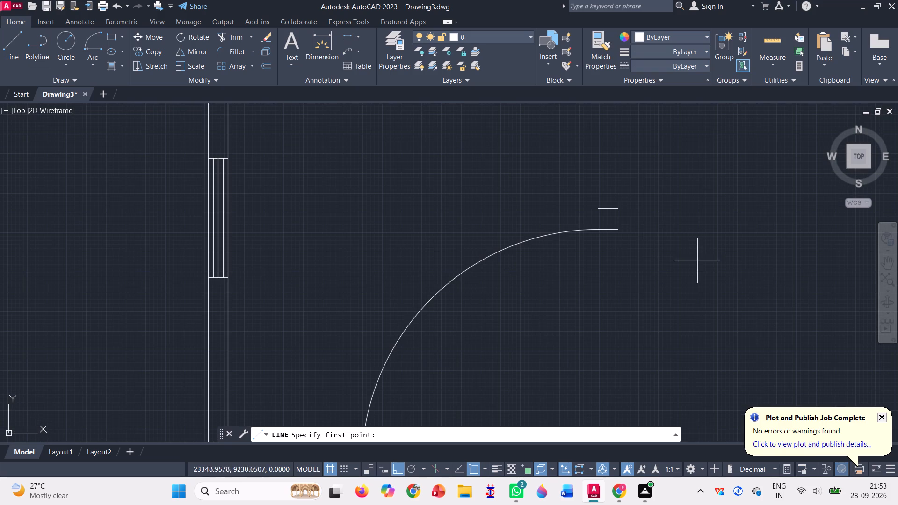
pyautogui.click(616, 228)
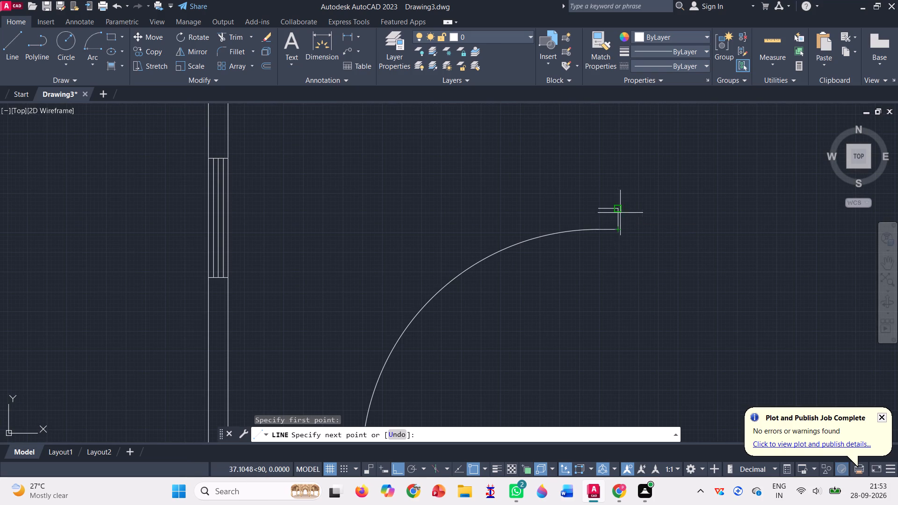
pyautogui.click(621, 210)
pyautogui.click(600, 209)
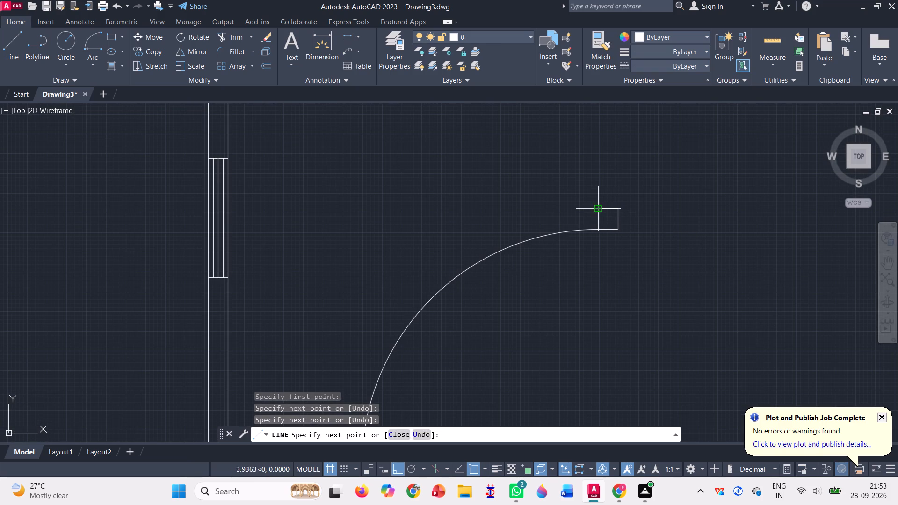
pyautogui.click(597, 230)
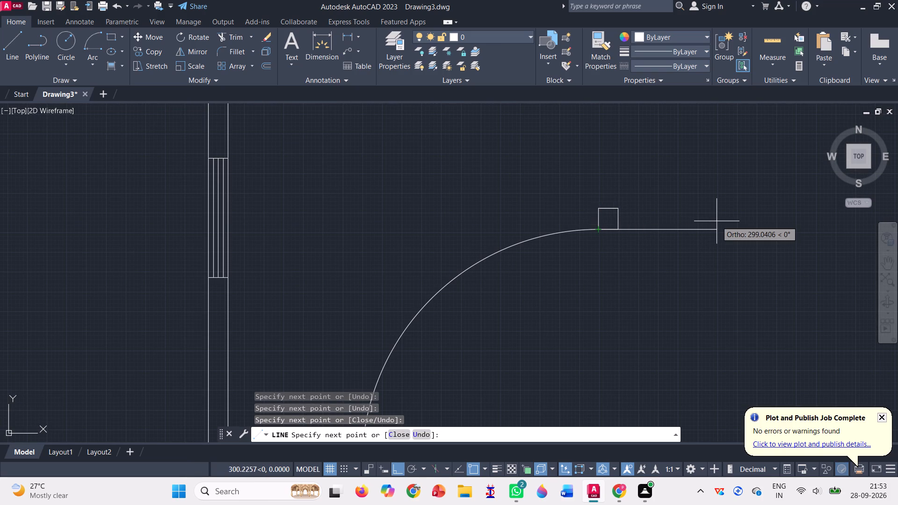
pyautogui.press('Return')
# Rotate the copied door outside the plan by 90 degrees about the outer corner of its north jamb.
pyautogui.scroll(-2, 607, 194)
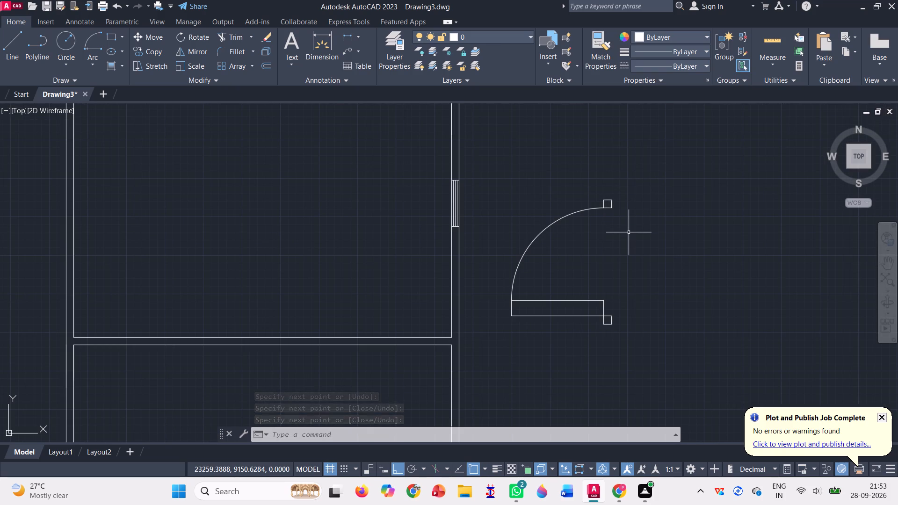
pyautogui.scroll(-3, 594, 256)
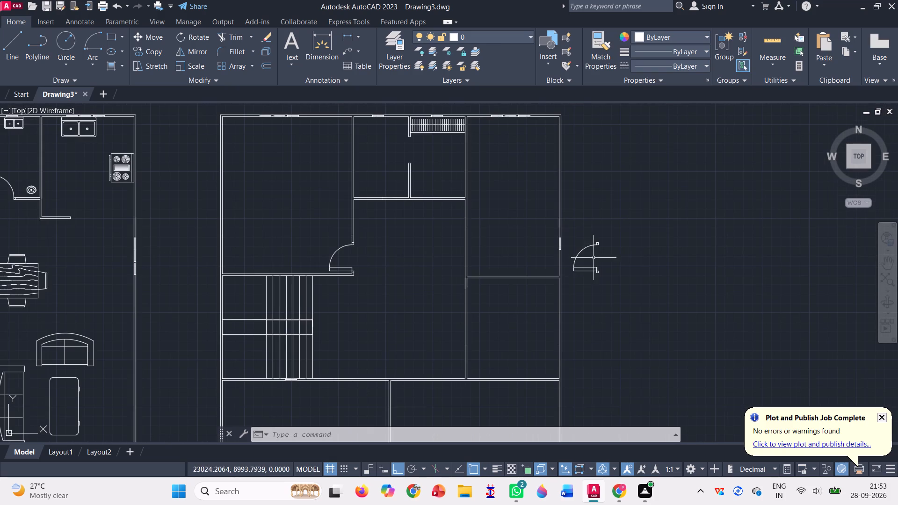
pyautogui.click(195, 39)
pyautogui.moveTo(617, 222); pyautogui.dragTo(597, 226)
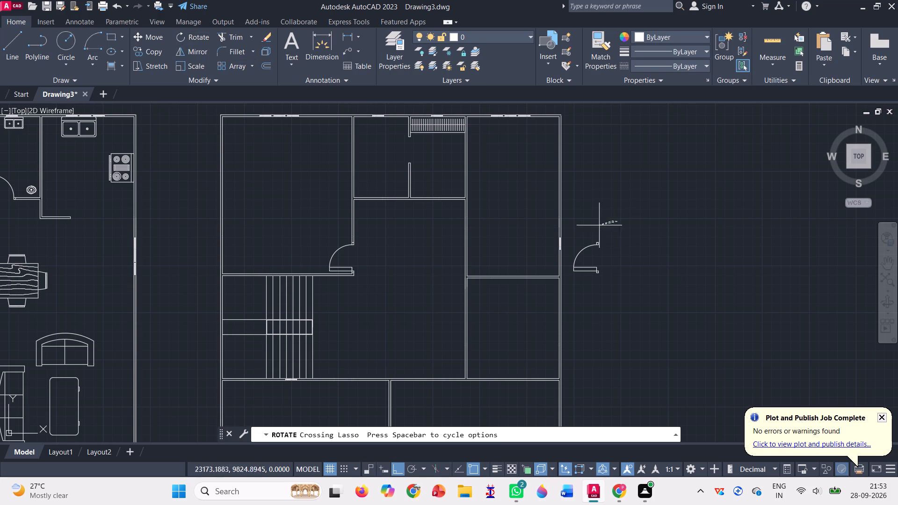
pyautogui.moveTo(597, 226); pyautogui.dragTo(629, 305)
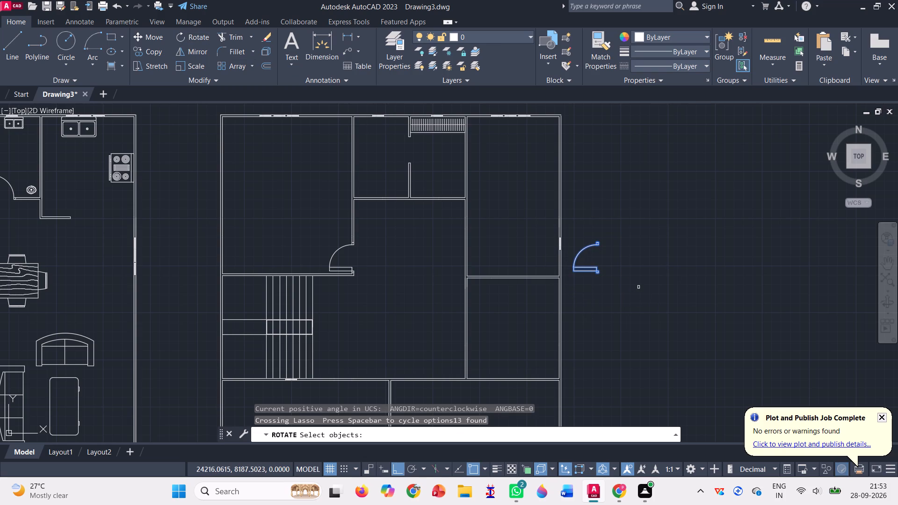
pyautogui.press('Return')
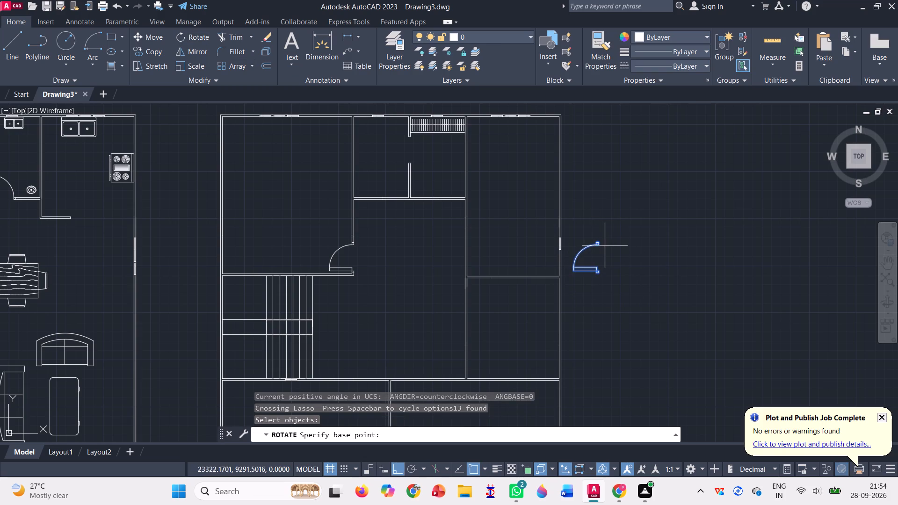
pyautogui.scroll(3, 603, 245)
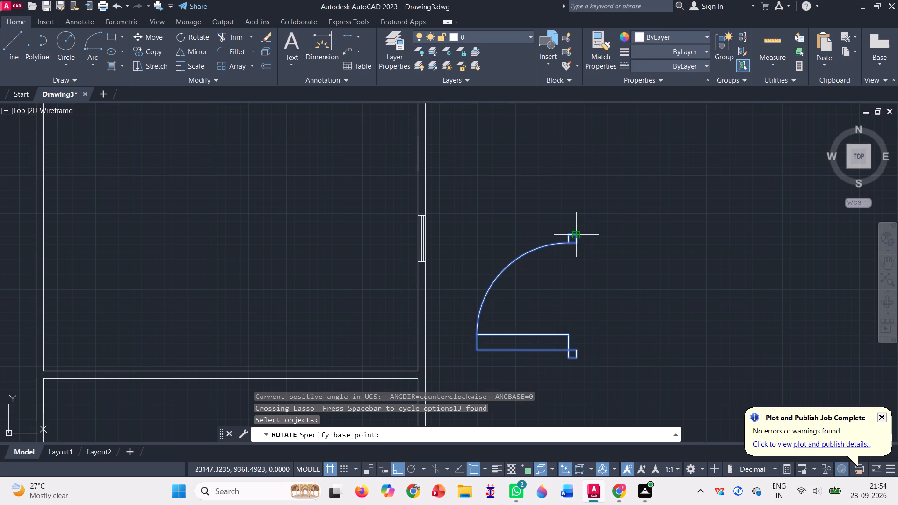
pyautogui.click(579, 232)
pyautogui.scroll(-2, 576, 225)
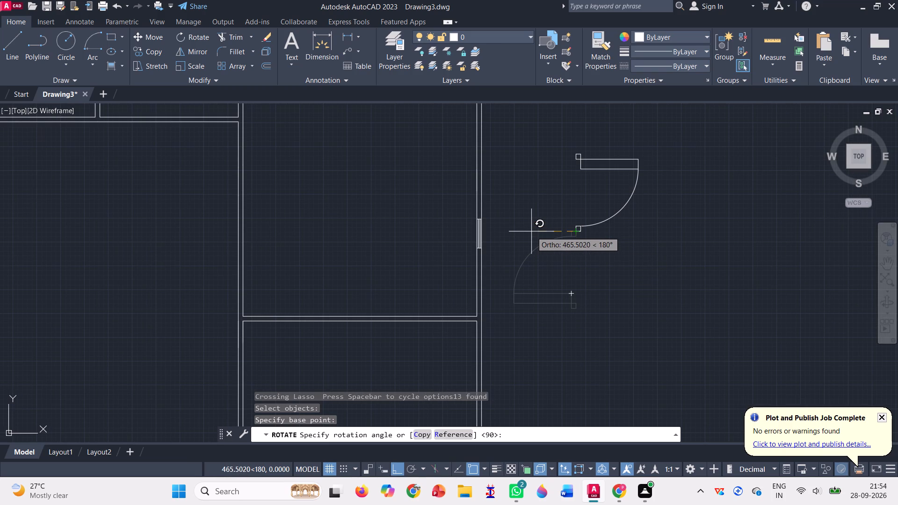
pyautogui.scroll(-2, 531, 231)
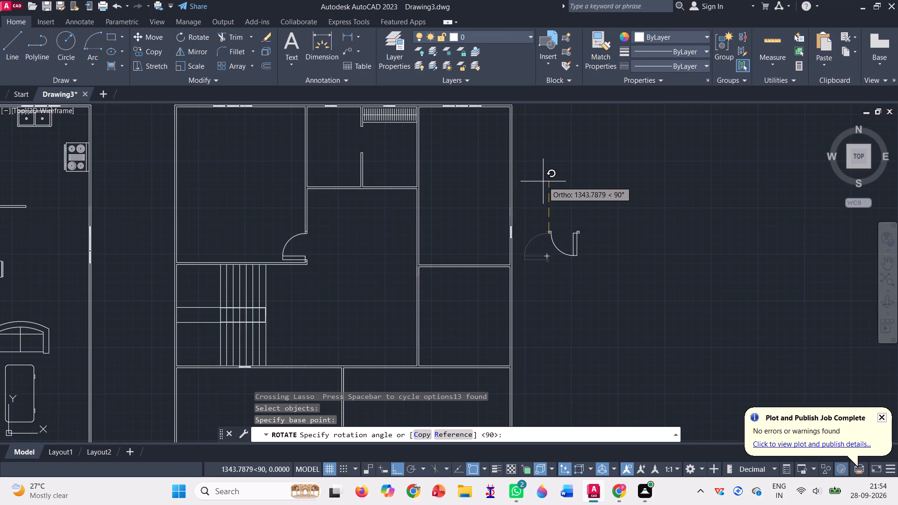
pyautogui.click(543, 181)
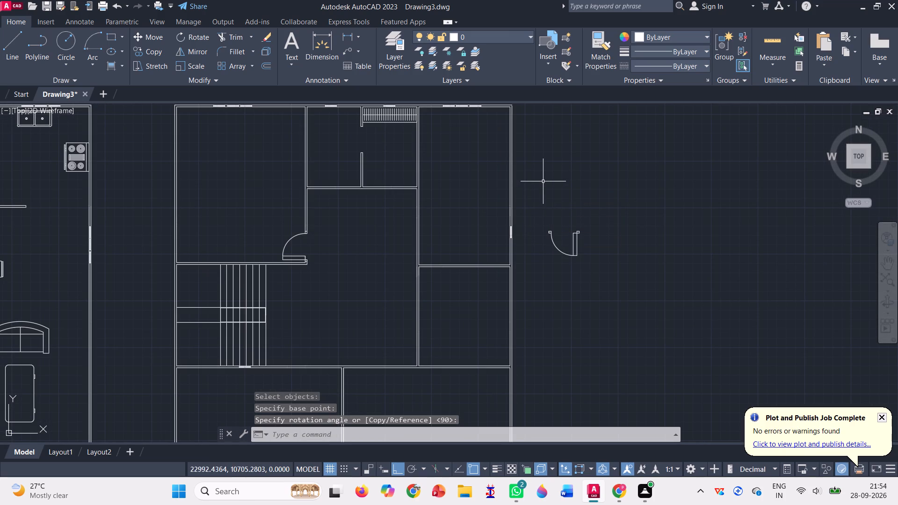
# Mirror the rotated door across a vertical line through its east jamb's outer corner, keeping the original, to form a double door.
pyautogui.click(196, 51)
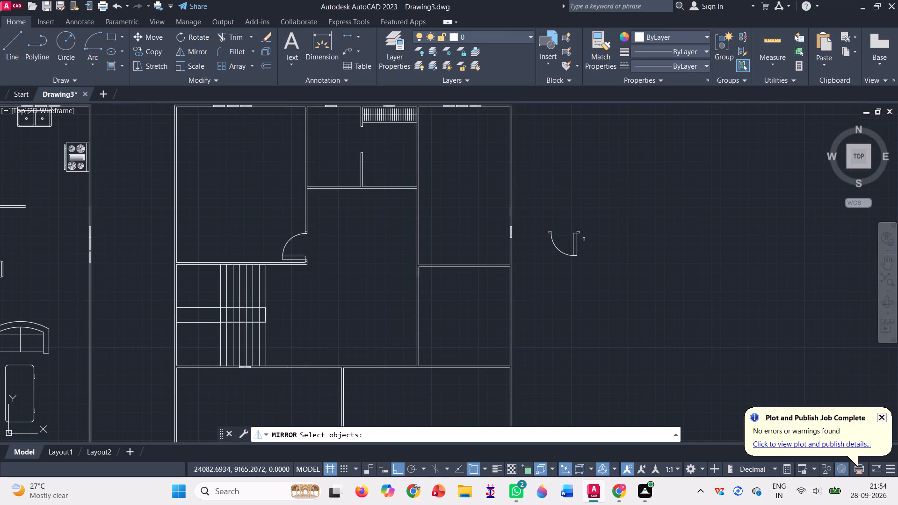
pyautogui.scroll(1, 588, 247)
pyautogui.moveTo(509, 220); pyautogui.dragTo(625, 234)
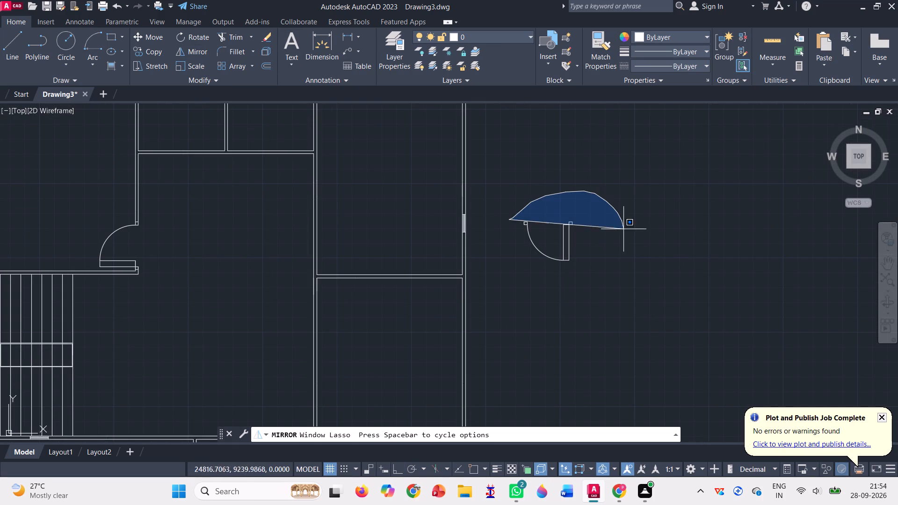
pyautogui.moveTo(625, 234); pyautogui.dragTo(559, 312)
pyautogui.press('Return')
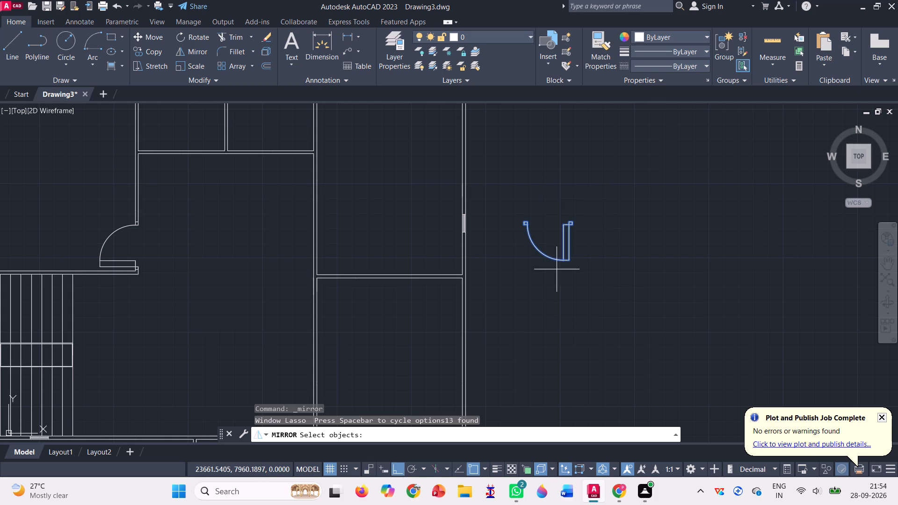
pyautogui.scroll(3, 600, 216)
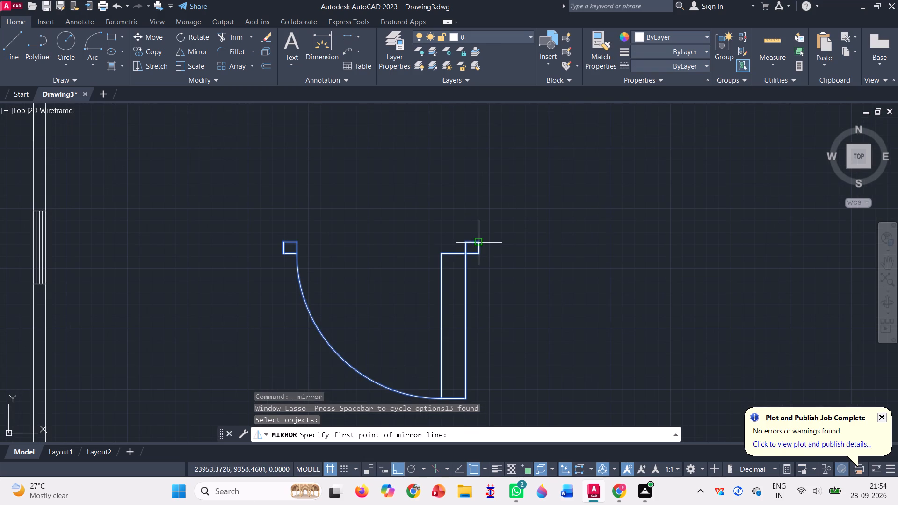
pyautogui.click(479, 243)
pyautogui.scroll(-2, 521, 232)
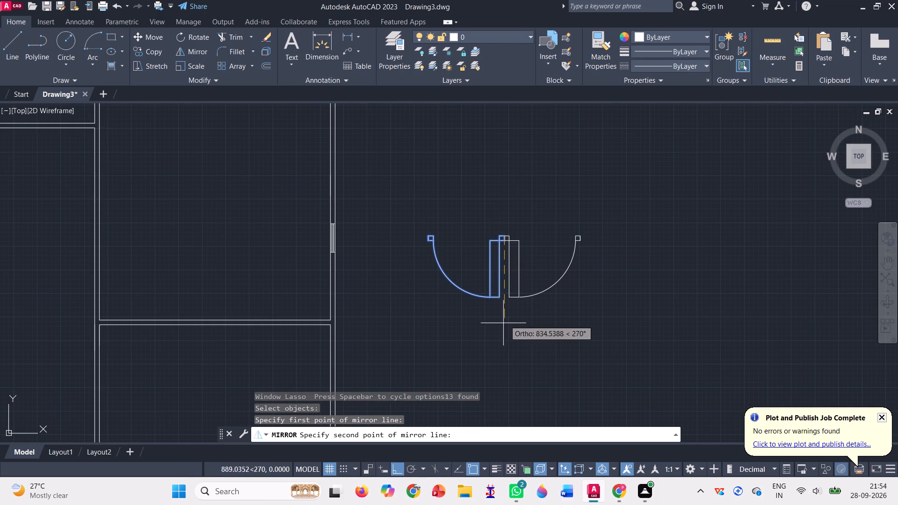
pyautogui.click(501, 328)
pyautogui.doubleClick(511, 361)
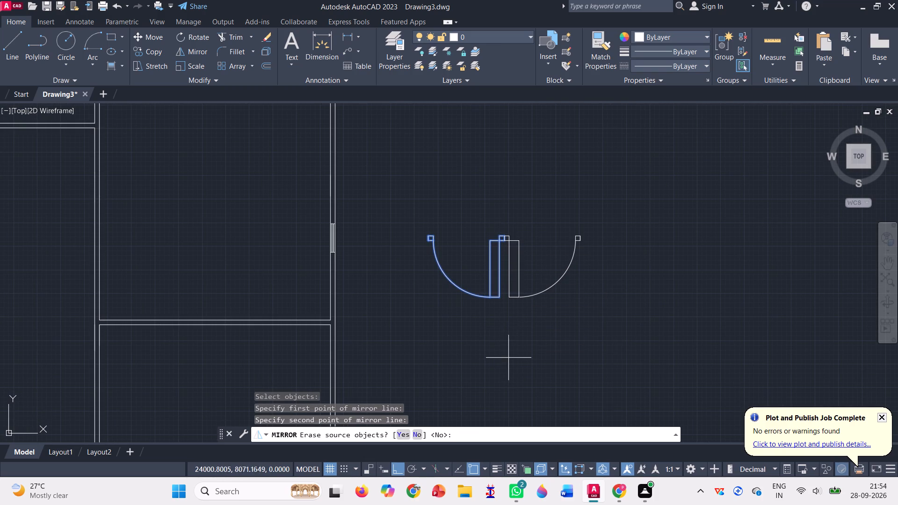
pyautogui.press('Return')
# Trim away the north and east lines of the small jamb rectangle at the double door's west end.
pyautogui.scroll(2, 501, 273)
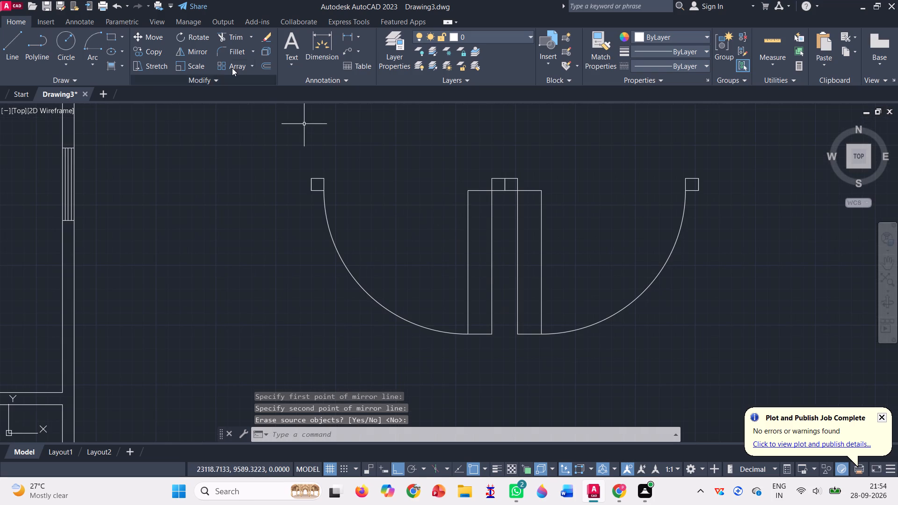
pyautogui.click(234, 40)
pyautogui.moveTo(319, 178); pyautogui.dragTo(318, 190)
pyautogui.click(323, 186)
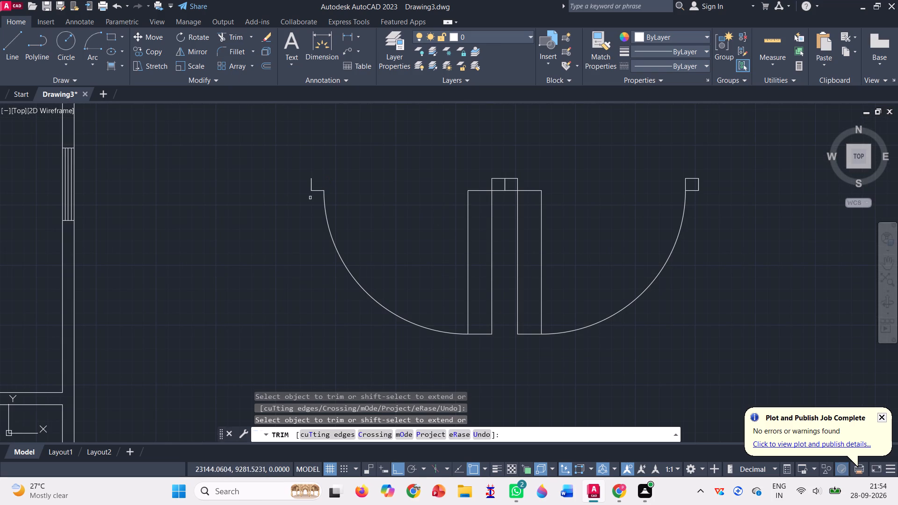
# Trim away the rest of the double door's west half, leaving only the single east door outside the plan.
pyautogui.click(321, 188)
pyautogui.click(299, 186)
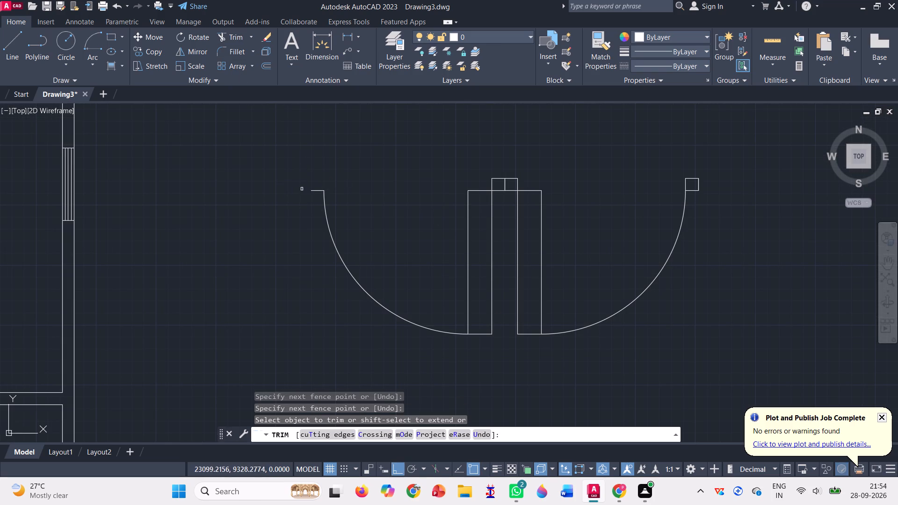
pyautogui.moveTo(317, 188); pyautogui.dragTo(316, 194)
pyautogui.click(316, 194)
pyautogui.moveTo(323, 198); pyautogui.dragTo(324, 204)
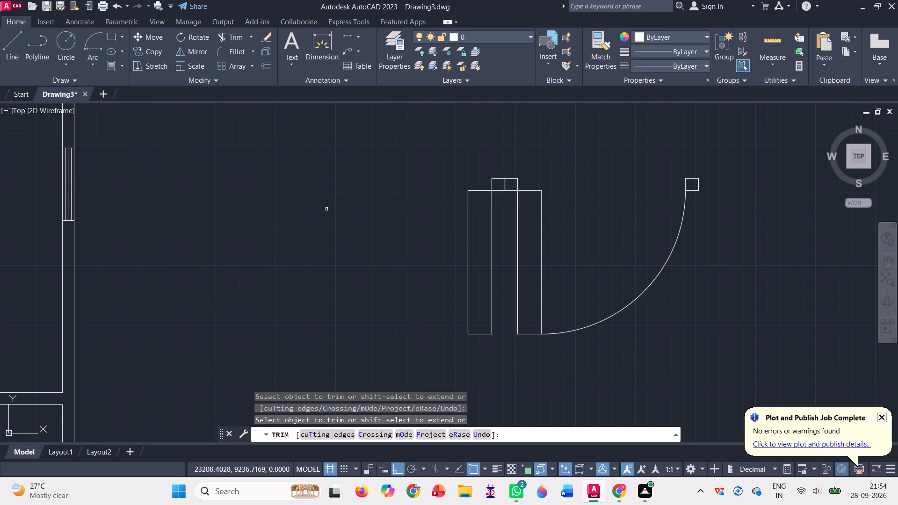
pyautogui.moveTo(498, 164); pyautogui.dragTo(493, 193)
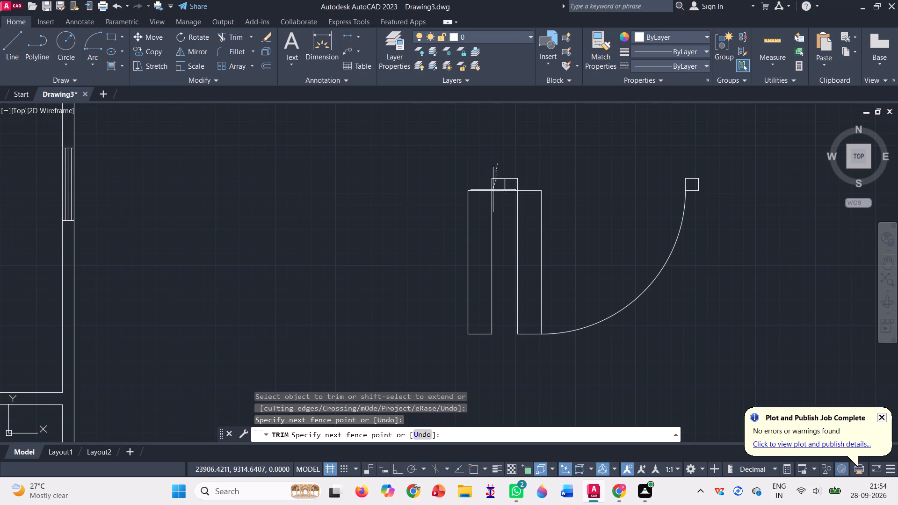
pyautogui.moveTo(493, 193); pyautogui.dragTo(474, 238)
pyautogui.moveTo(497, 180); pyautogui.dragTo(473, 201)
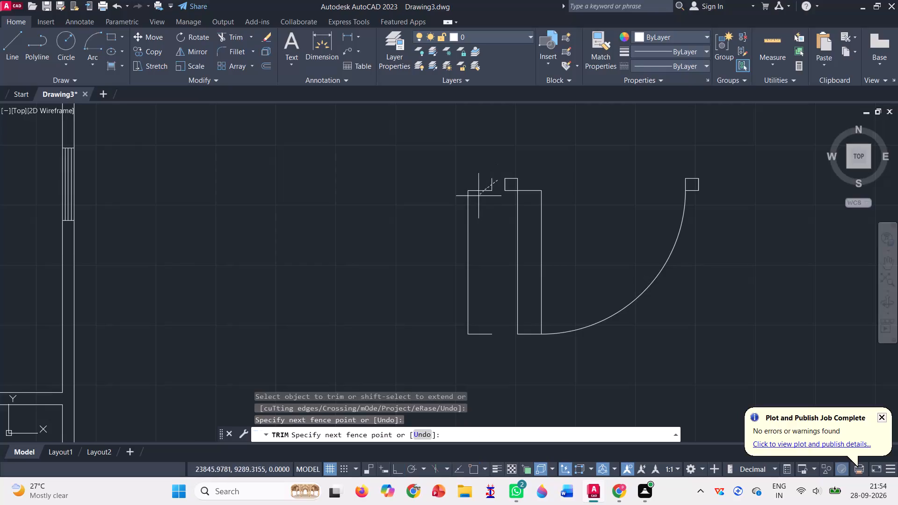
pyautogui.moveTo(473, 201); pyautogui.dragTo(478, 347)
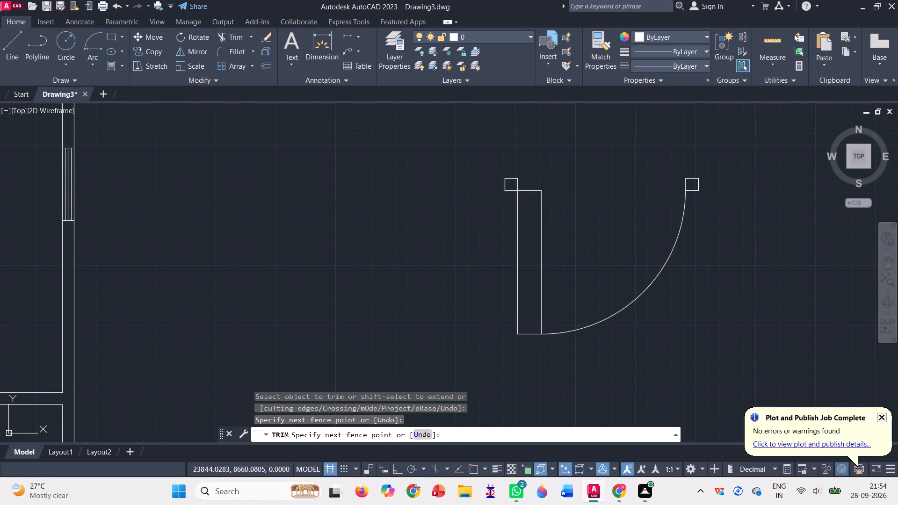
pyautogui.scroll(-2, 440, 283)
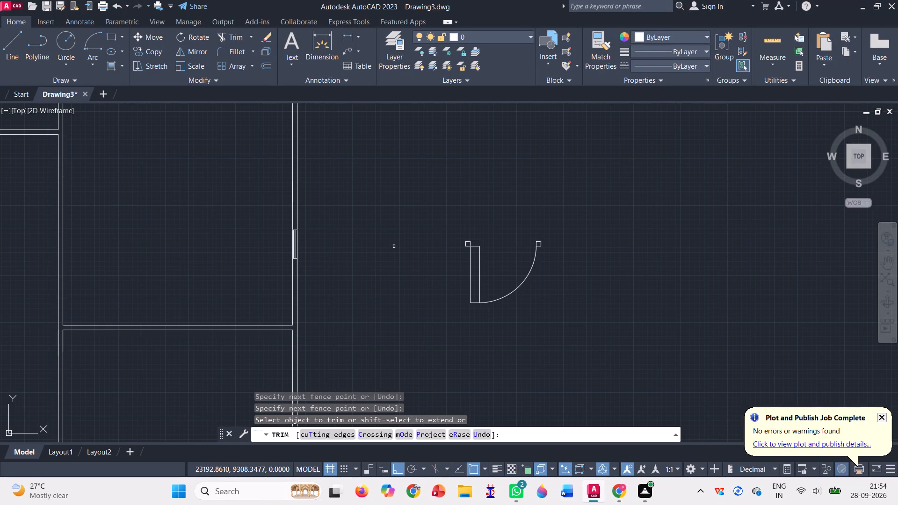
pyautogui.press('Escape')
# With Ortho off, copy the door by its west jamb's northwest corner into the southeast room's north wall, near that room's northwest corner.
pyautogui.click(160, 50)
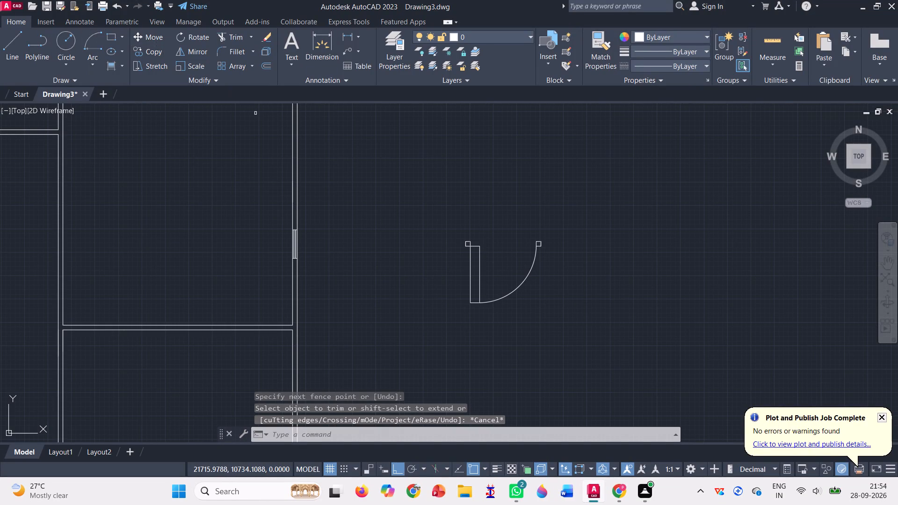
pyautogui.moveTo(401, 229); pyautogui.dragTo(463, 330)
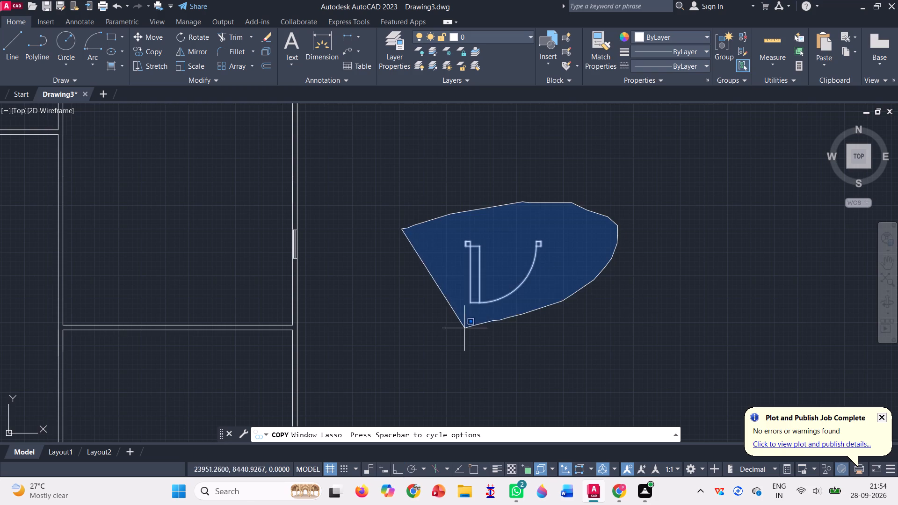
pyautogui.moveTo(463, 330); pyautogui.dragTo(460, 332)
pyautogui.press('Return')
pyautogui.scroll(2, 471, 222)
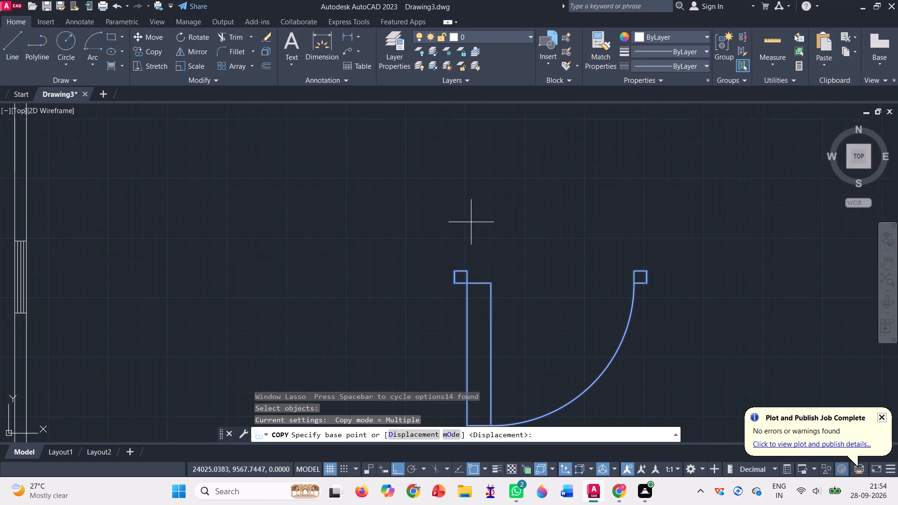
pyautogui.click(455, 270)
pyautogui.scroll(-3, 484, 240)
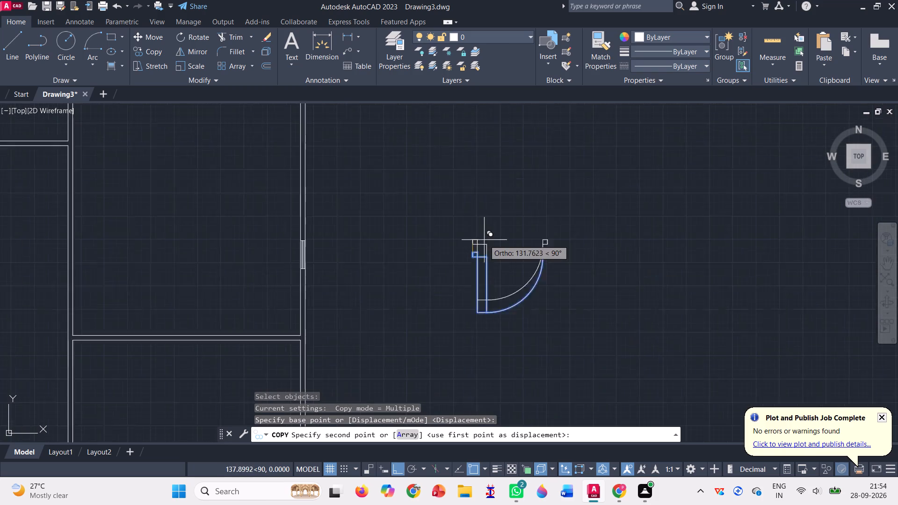
pyautogui.scroll(-1, 484, 240)
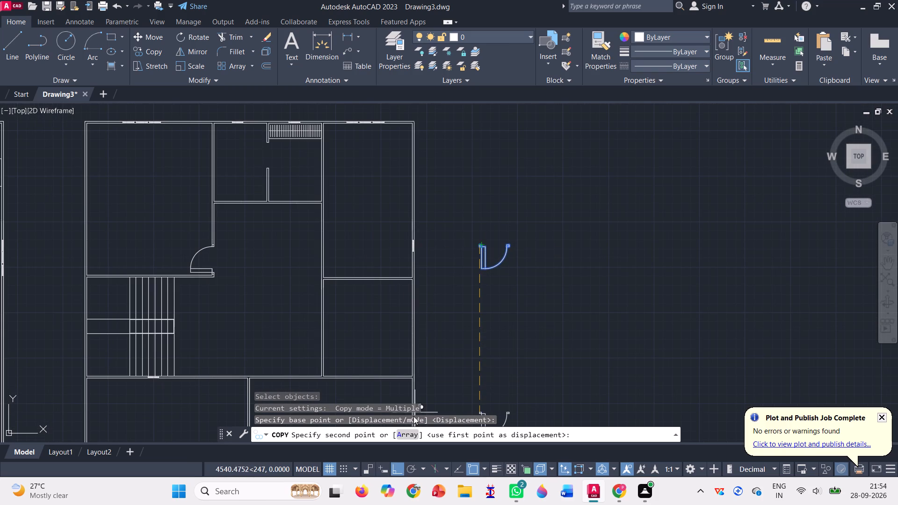
pyautogui.click(401, 465)
pyautogui.scroll(-2, 405, 311)
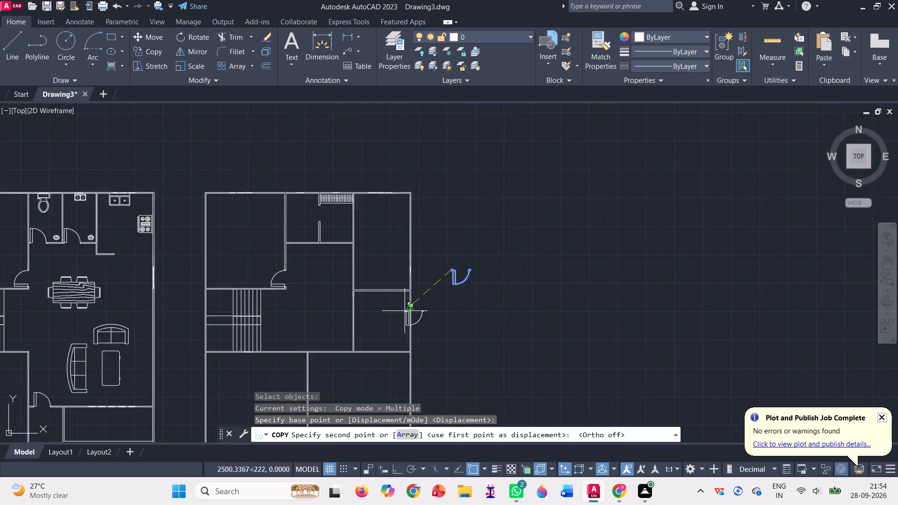
pyautogui.scroll(2, 358, 340)
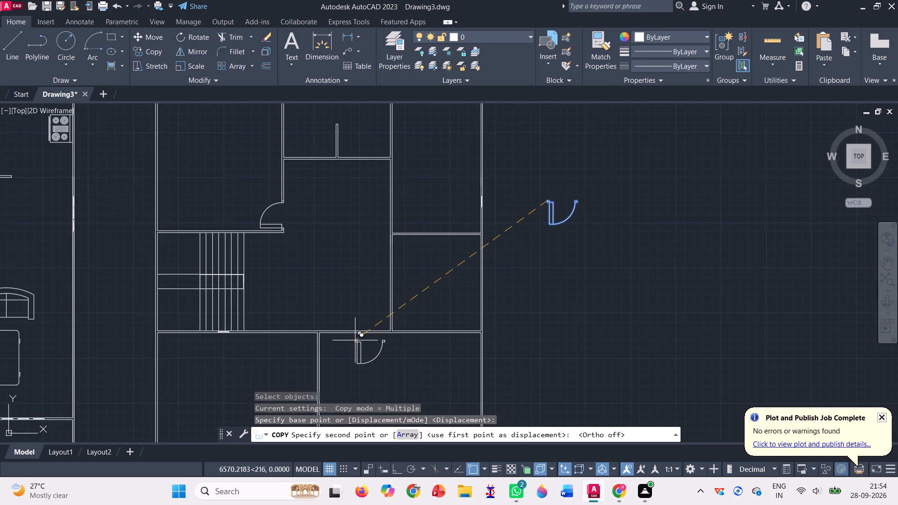
pyautogui.scroll(2, 355, 339)
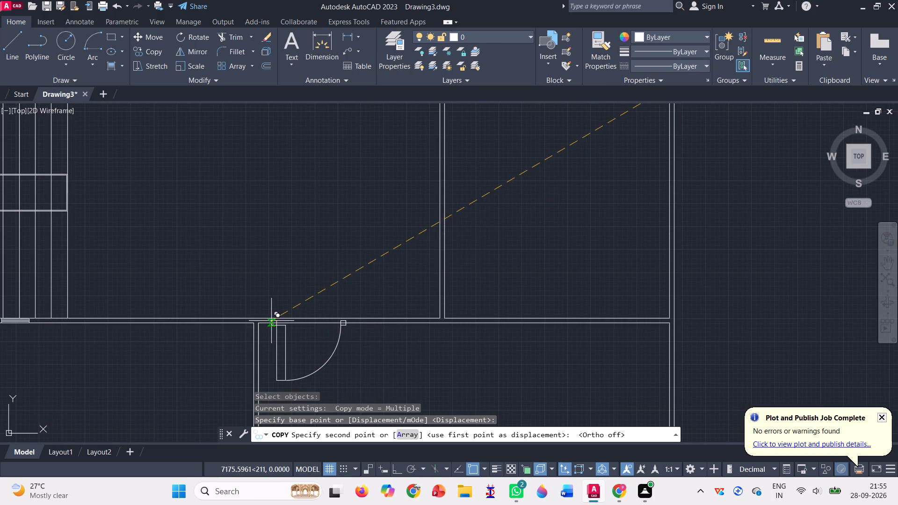
pyautogui.scroll(1, 271, 319)
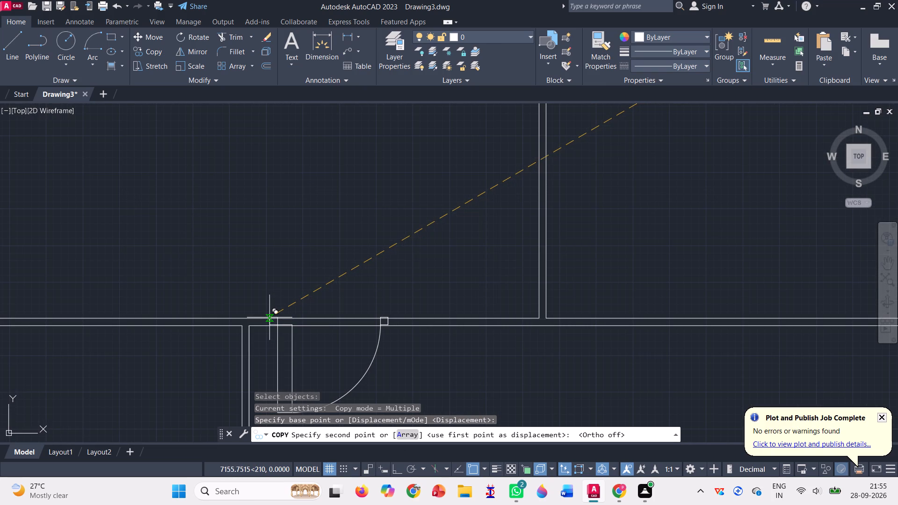
pyautogui.click(269, 317)
pyautogui.scroll(-4, 404, 263)
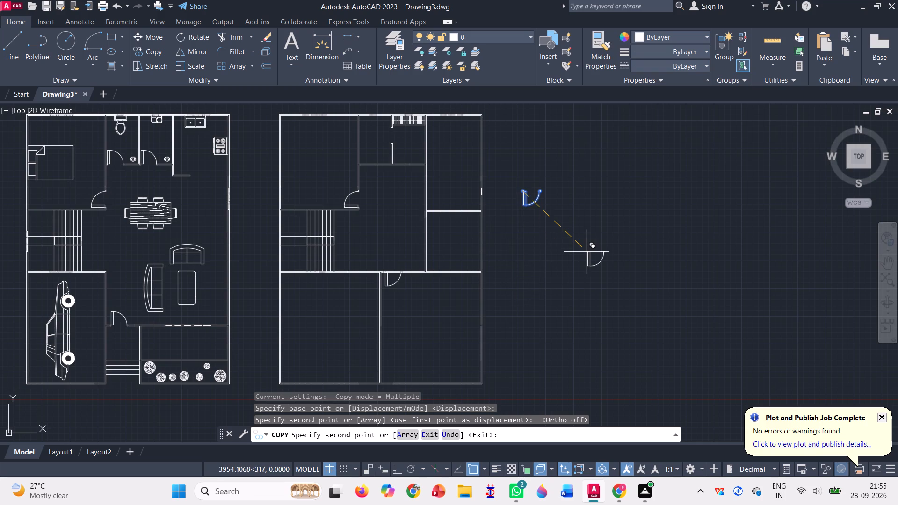
pyautogui.press('Escape')
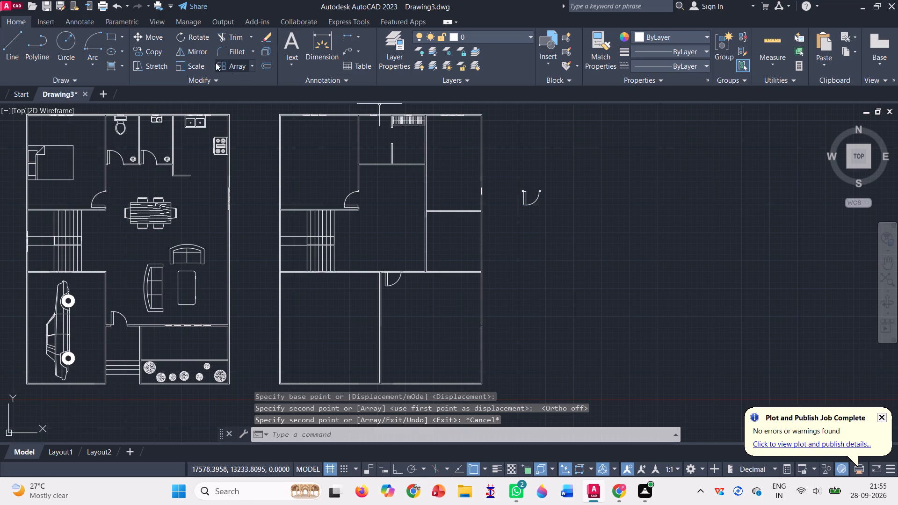
# Rotate the spare door outside the plan by 90 degrees about the northwest corner of its west jamb.
pyautogui.click(207, 41)
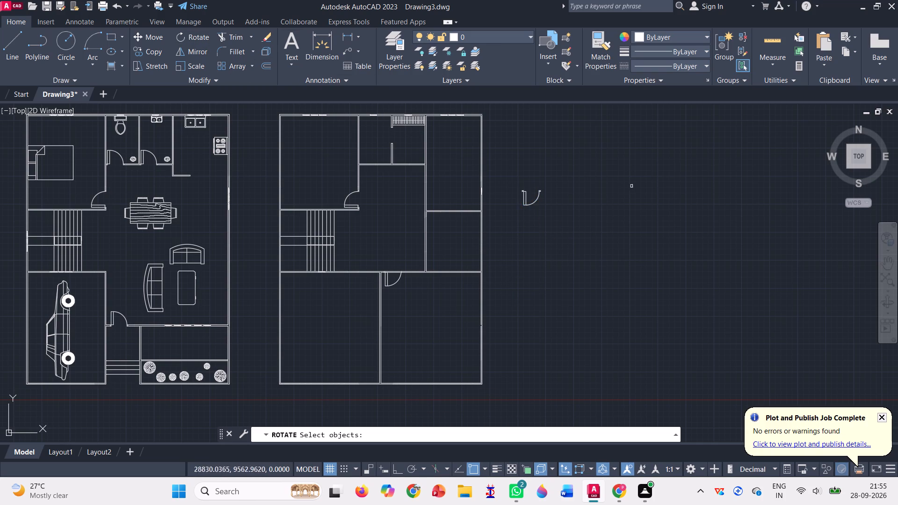
pyautogui.moveTo(505, 198); pyautogui.dragTo(600, 237)
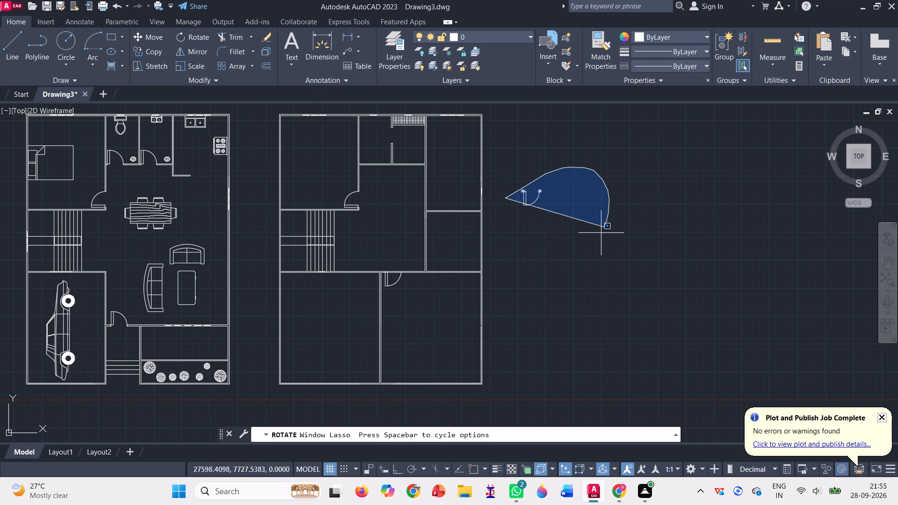
pyautogui.moveTo(600, 237); pyautogui.dragTo(551, 260)
pyautogui.press('Return')
pyautogui.scroll(2, 539, 148)
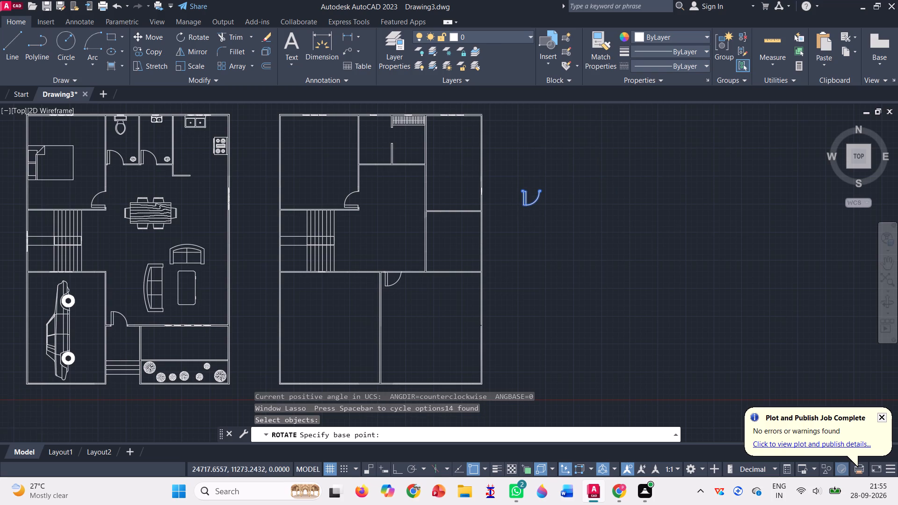
pyautogui.scroll(2, 539, 148)
pyautogui.scroll(-2, 369, 212)
pyautogui.scroll(1, 372, 319)
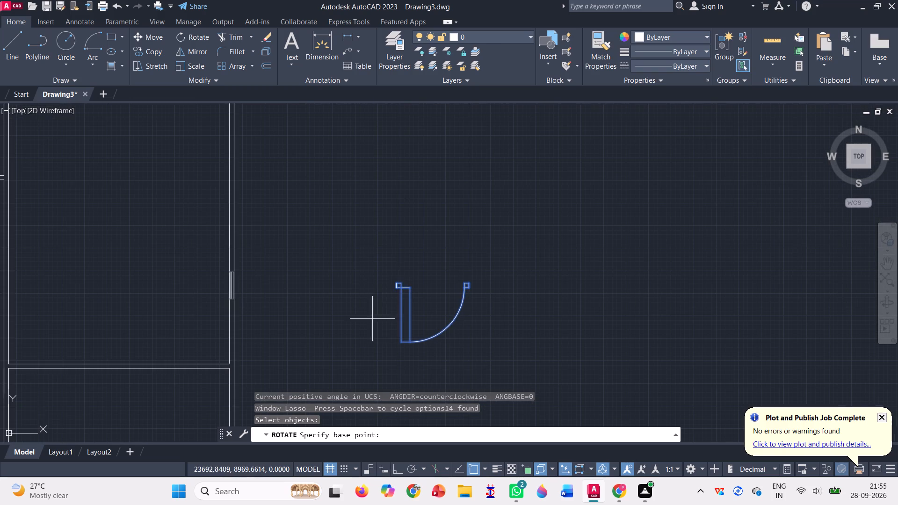
pyautogui.click(393, 284)
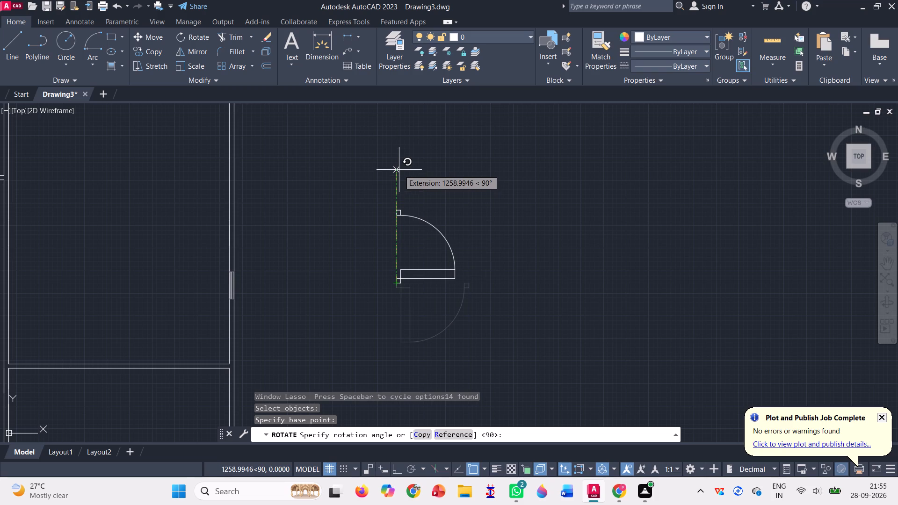
pyautogui.click(399, 170)
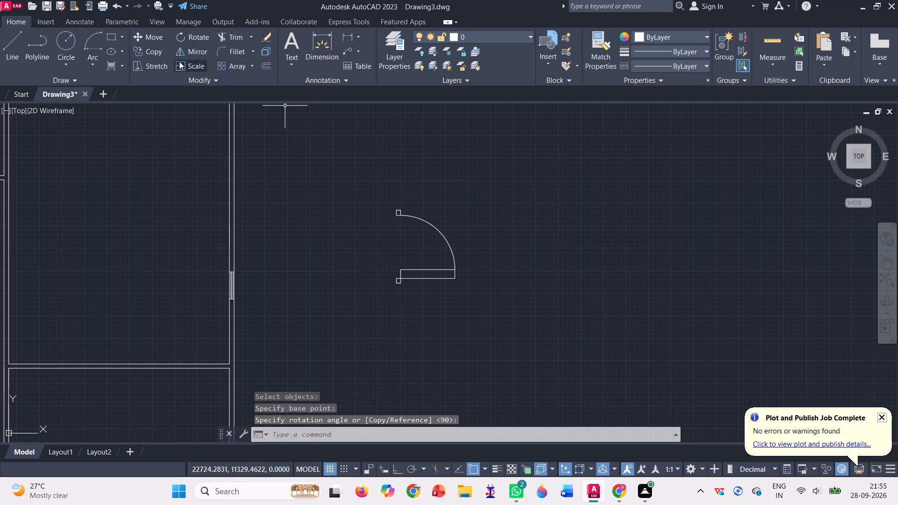
# Copy the rotated door by its south jamb's southwest corner into the northeast room's west wall, near that room's south end.
pyautogui.click(151, 55)
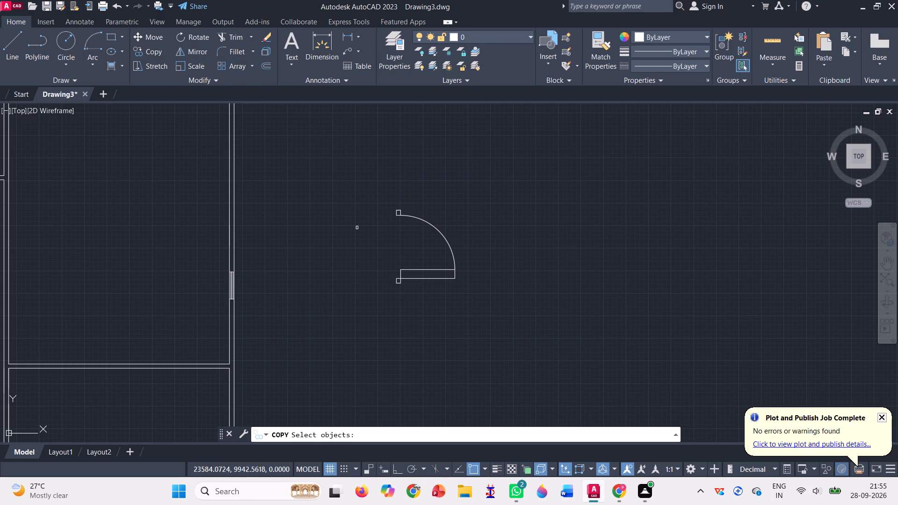
pyautogui.moveTo(356, 227); pyautogui.dragTo(384, 326)
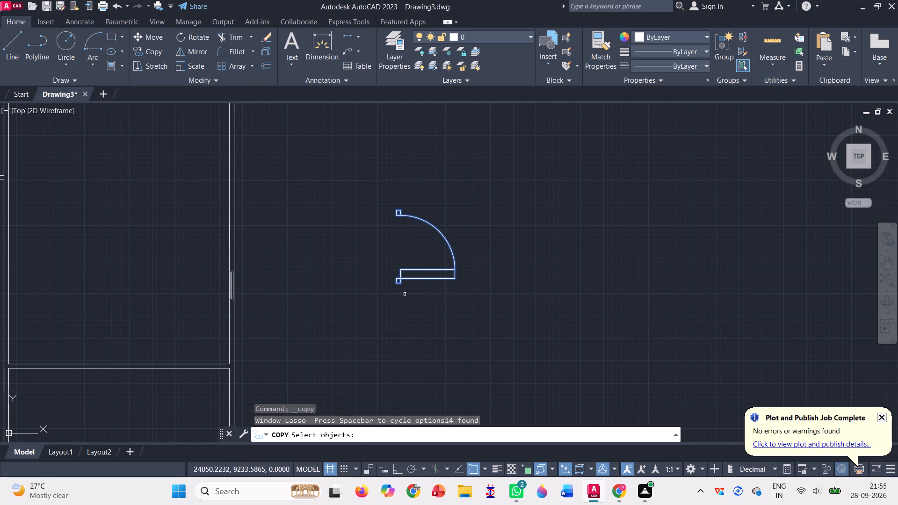
pyautogui.press('Return')
pyautogui.scroll(4, 398, 270)
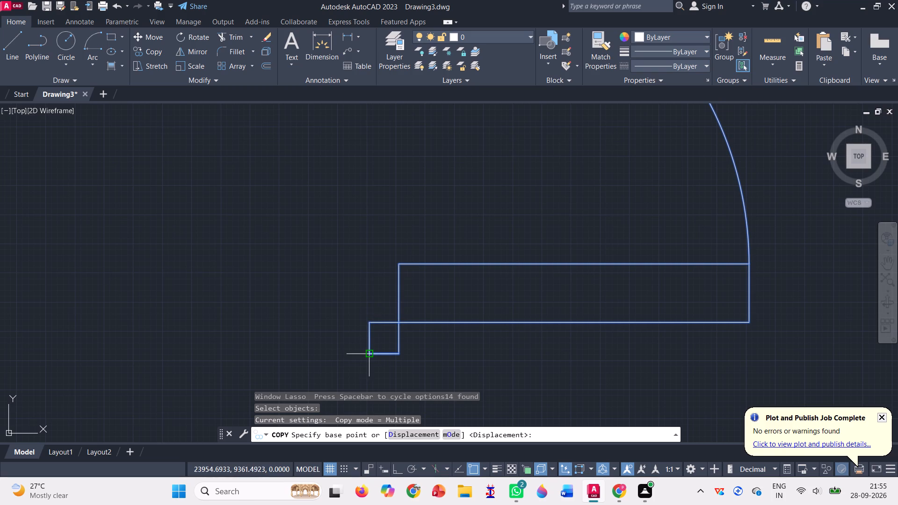
pyautogui.click(372, 354)
pyautogui.scroll(-6, 384, 306)
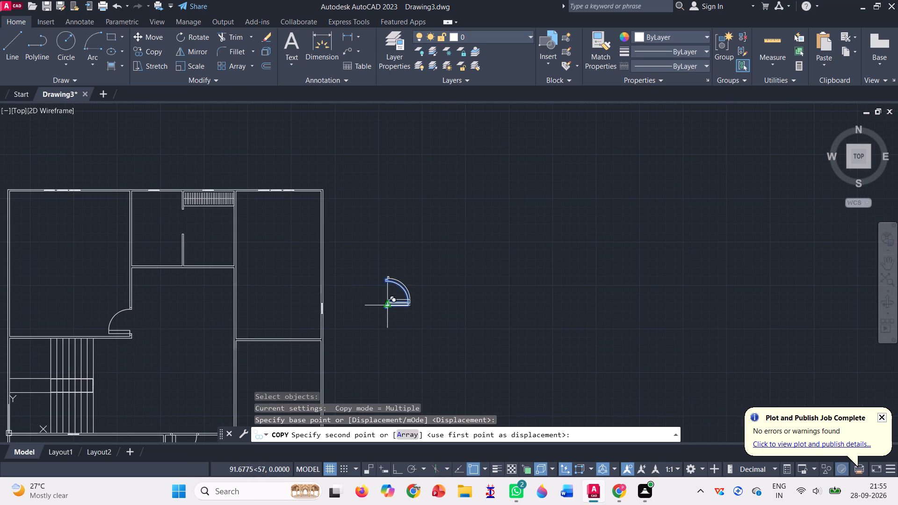
pyautogui.scroll(-1, 397, 262)
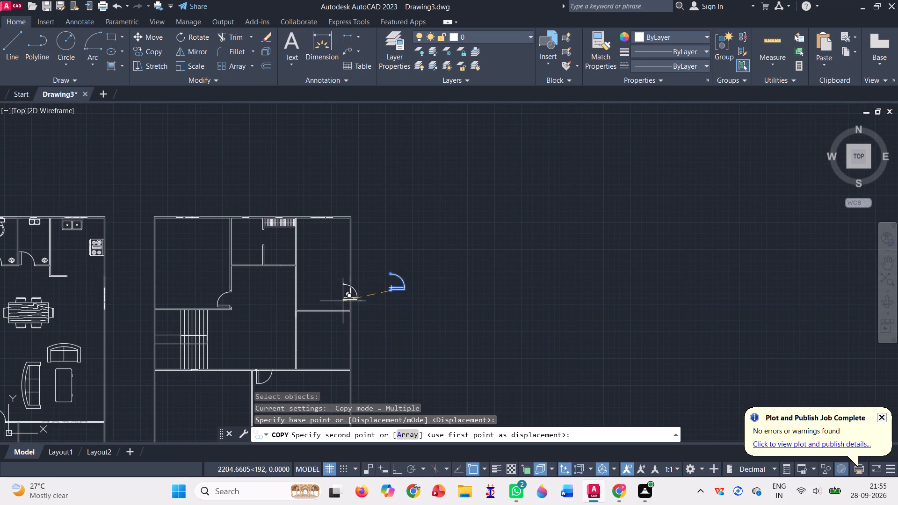
pyautogui.scroll(4, 307, 306)
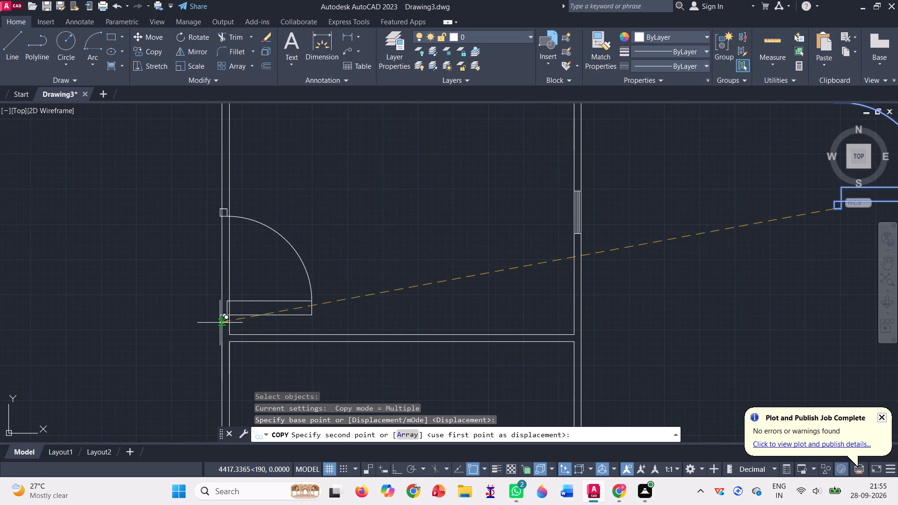
pyautogui.click(220, 323)
pyautogui.scroll(-5, 331, 286)
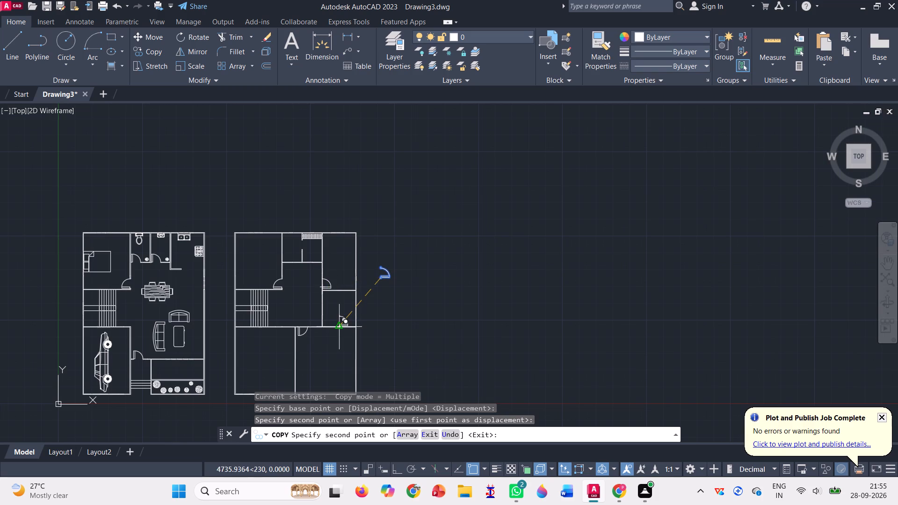
pyautogui.scroll(3, 328, 328)
pyautogui.scroll(-2, 324, 283)
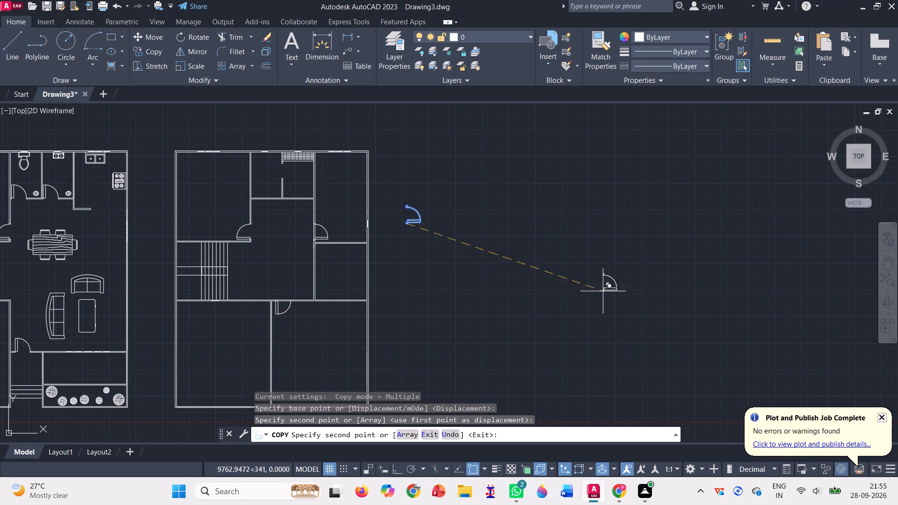
pyautogui.press('Return')
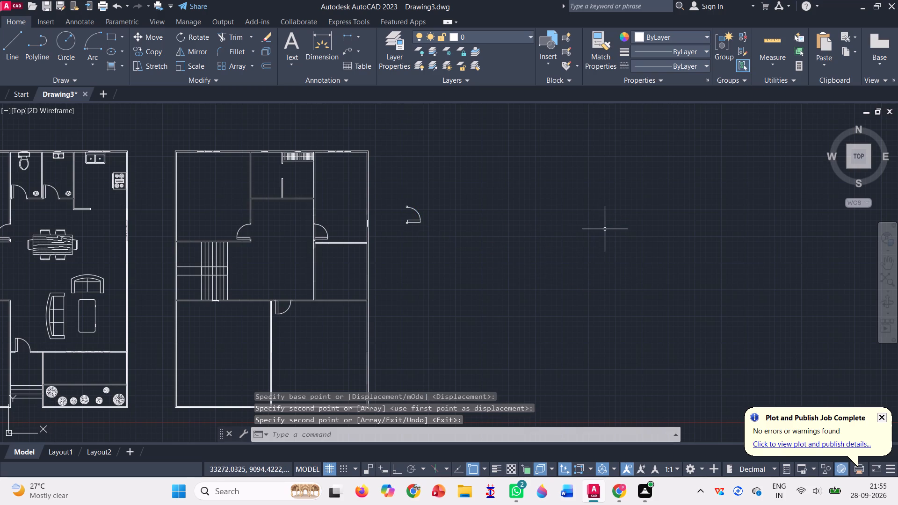
# Erase the spare door outside the plan.
pyautogui.moveTo(396, 192); pyautogui.dragTo(428, 269)
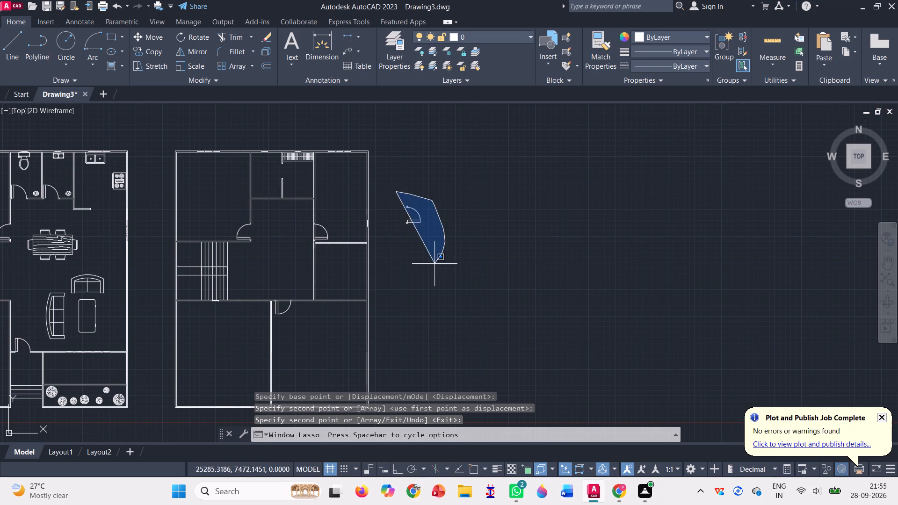
pyautogui.moveTo(428, 269); pyautogui.dragTo(409, 276)
pyautogui.press('Delete')
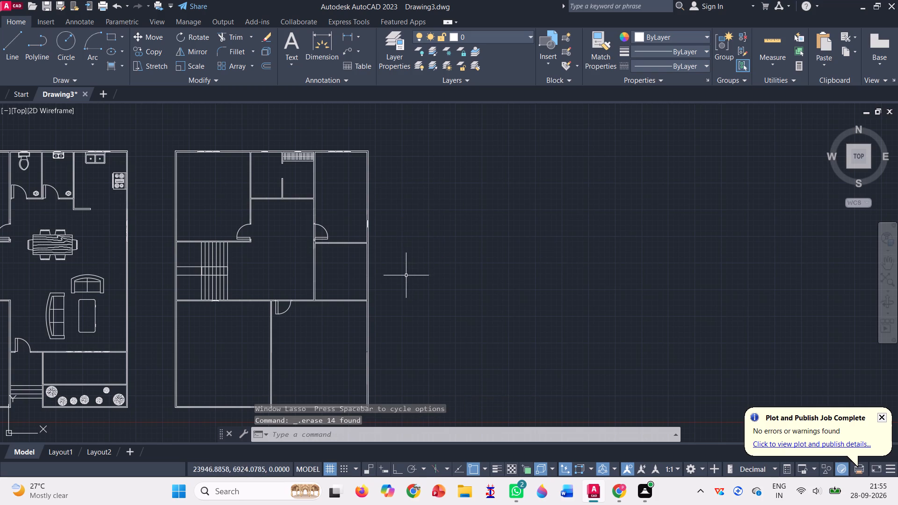
# Trim the wall lines crossing the new door openings in the northeast room's west wall and the southeast room's north wall.
pyautogui.click(228, 40)
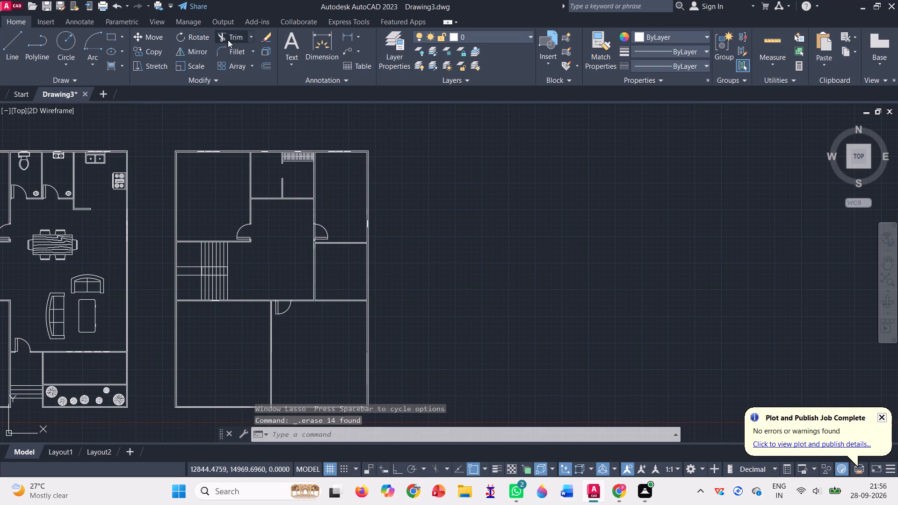
pyautogui.scroll(4, 308, 239)
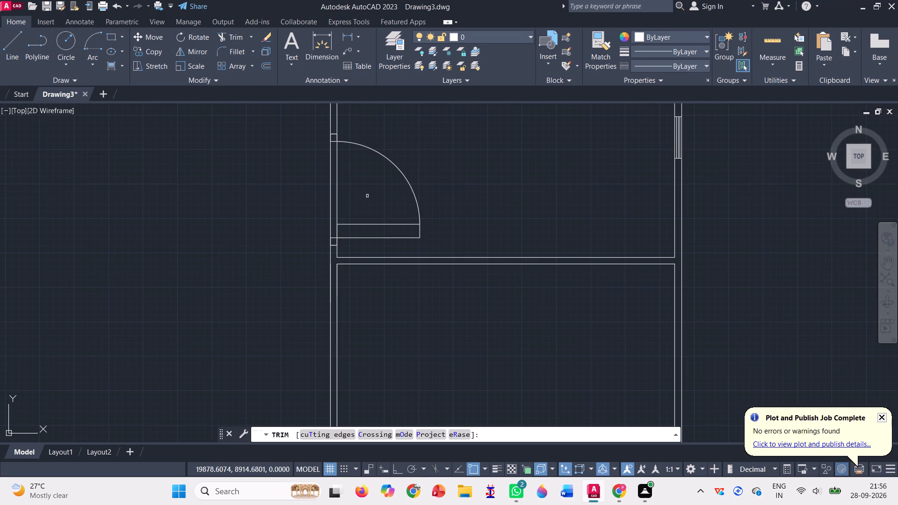
pyautogui.moveTo(367, 196); pyautogui.dragTo(294, 183)
pyautogui.scroll(-3, 291, 184)
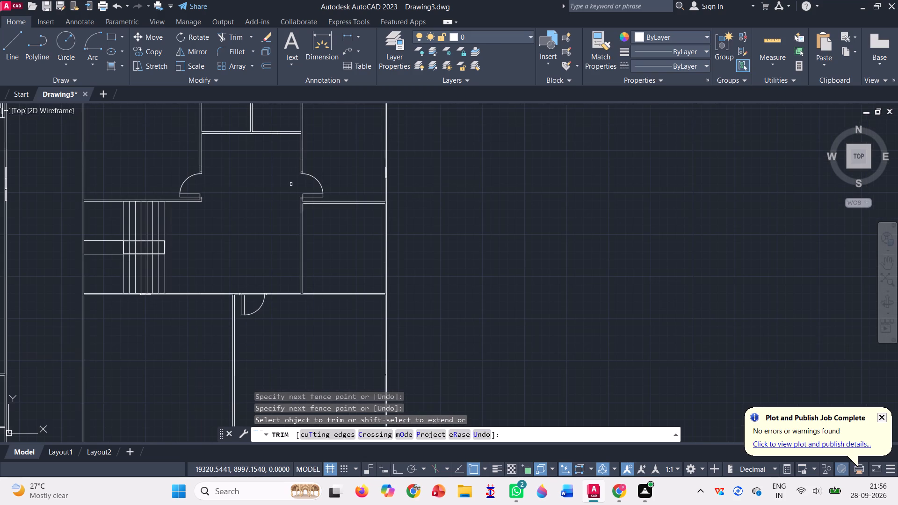
pyautogui.scroll(2, 248, 304)
pyautogui.moveTo(249, 295); pyautogui.dragTo(267, 251)
pyautogui.scroll(-2, 267, 251)
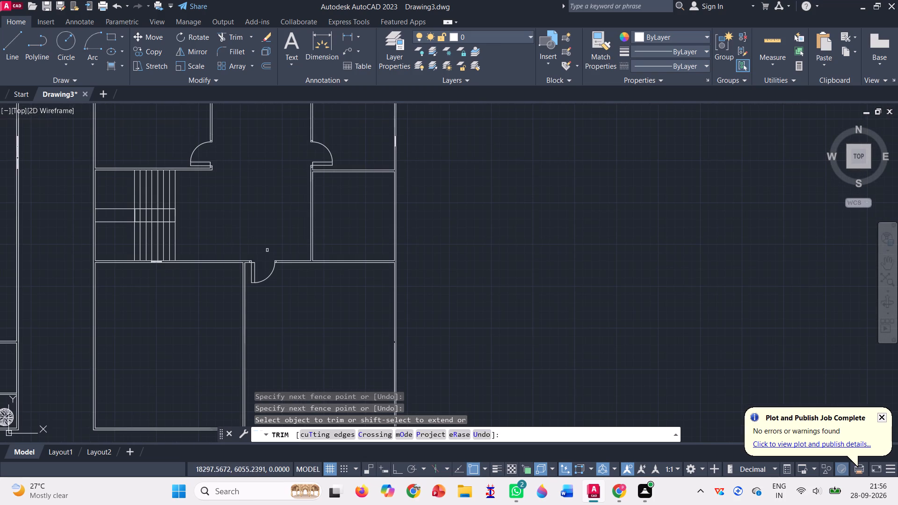
pyautogui.scroll(-1, 275, 239)
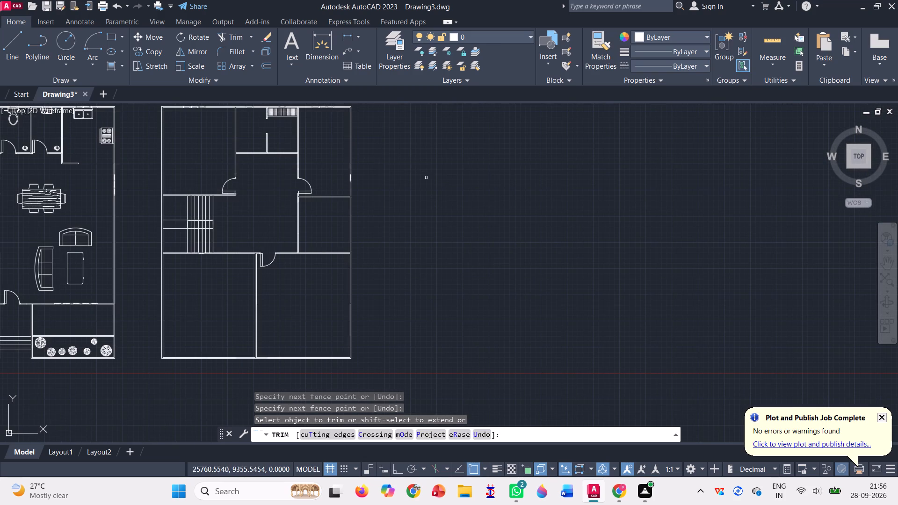
pyautogui.press('Escape')
# Copy the hatched wardrobe with its bounding wall lines from the north-central room to the empty space east of the plan.
pyautogui.scroll(-2, 398, 181)
pyautogui.scroll(1, 353, 149)
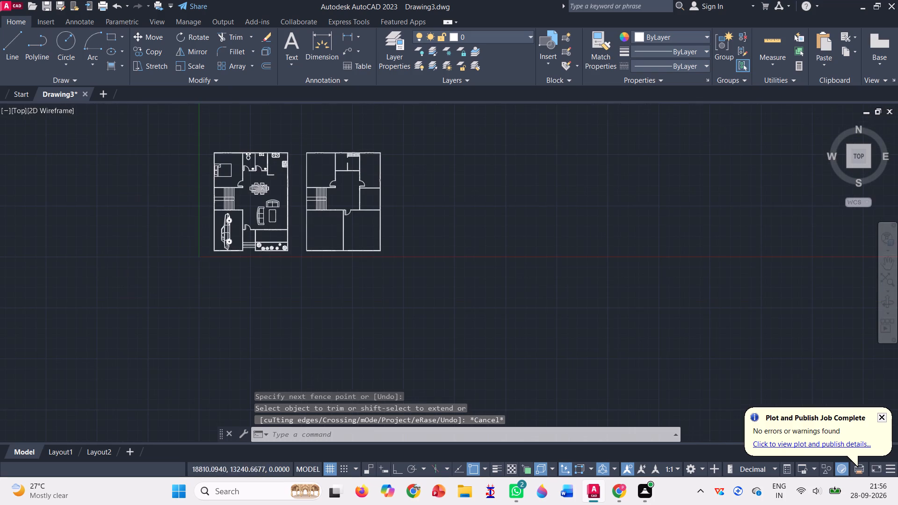
pyautogui.scroll(5, 353, 149)
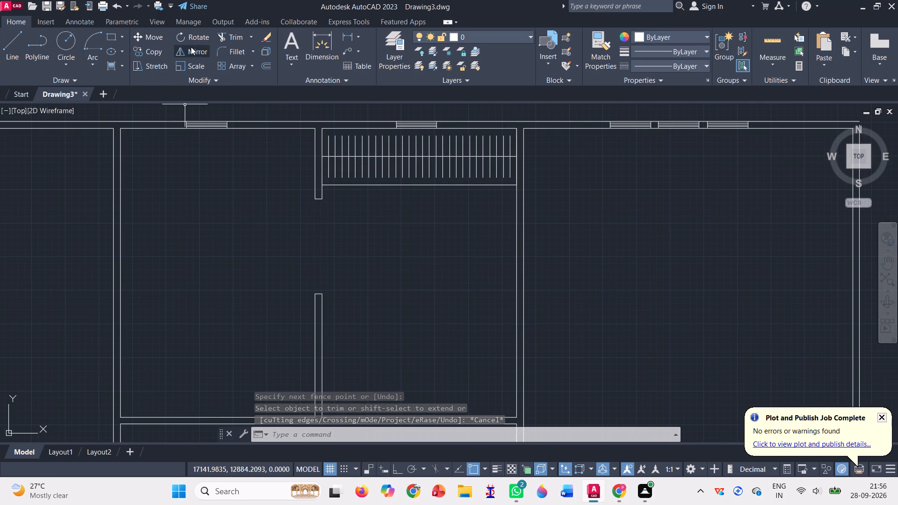
pyautogui.click(148, 49)
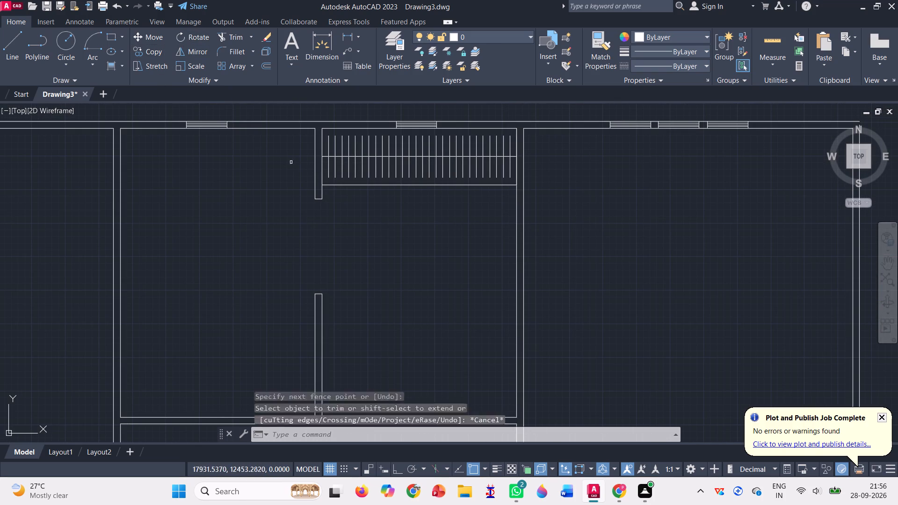
pyautogui.click(340, 154)
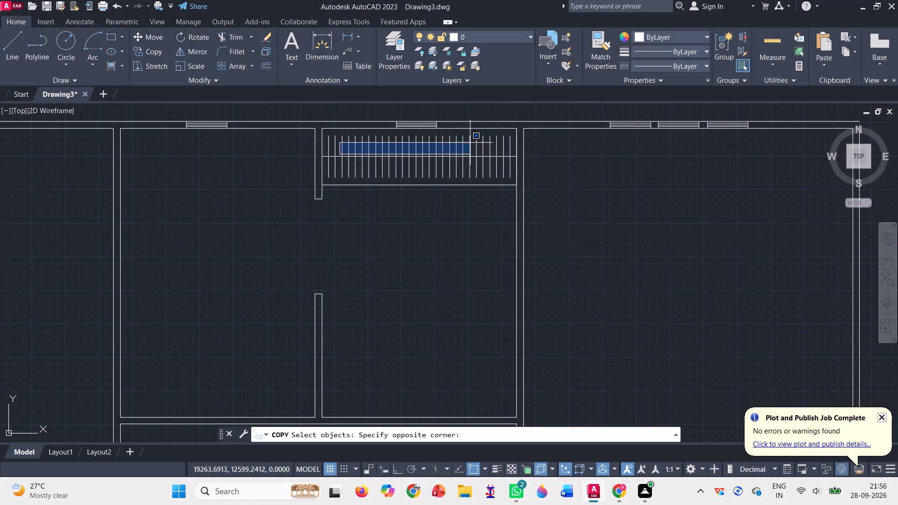
pyautogui.click(473, 137)
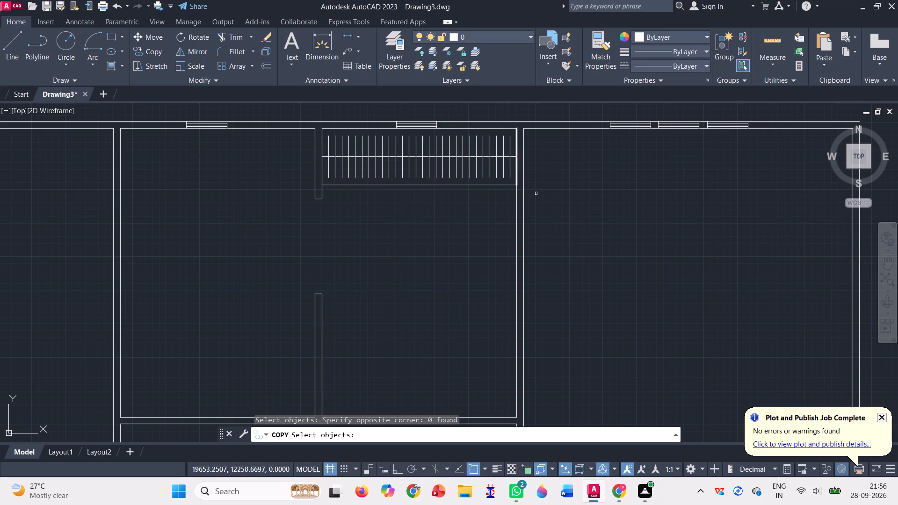
pyautogui.moveTo(535, 200); pyautogui.dragTo(464, 114)
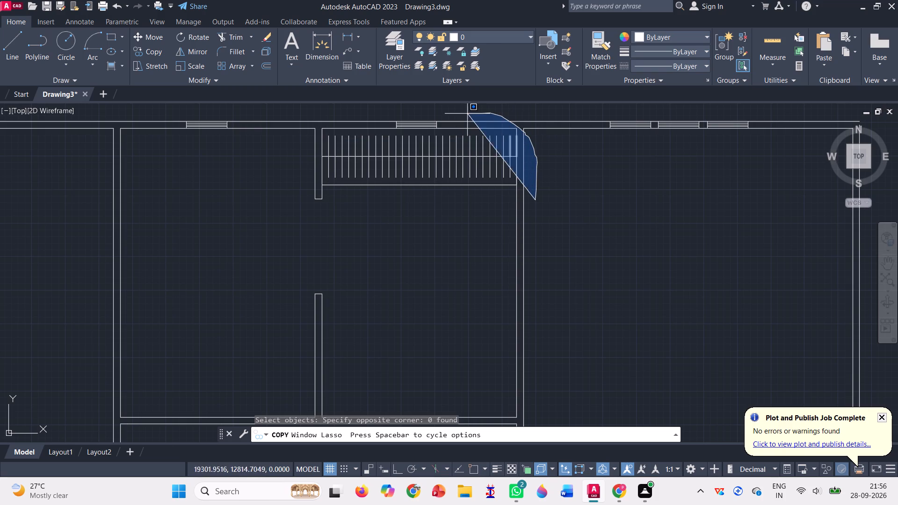
pyautogui.moveTo(464, 114); pyautogui.dragTo(275, 187)
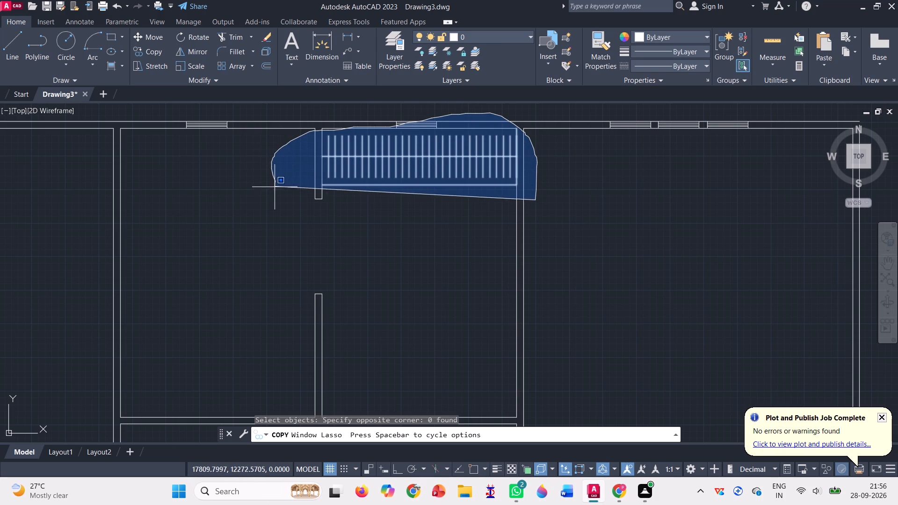
pyautogui.moveTo(275, 187); pyautogui.dragTo(275, 190)
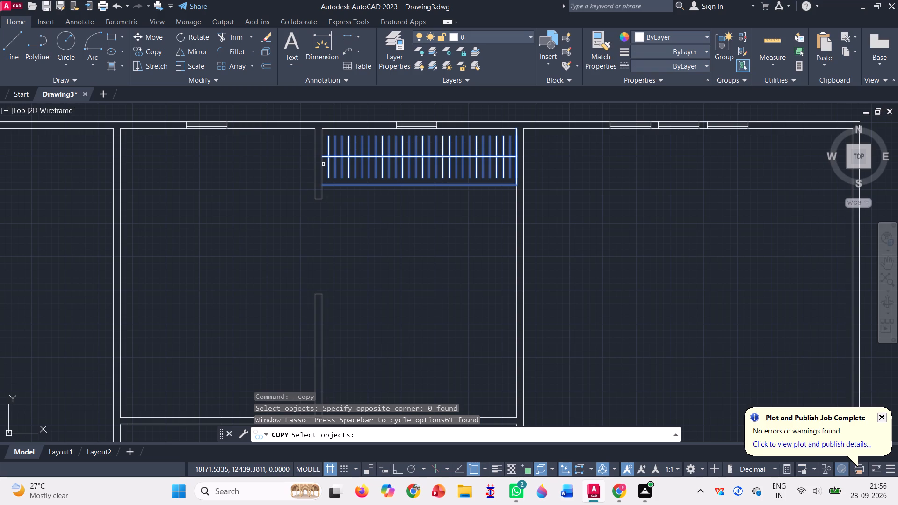
pyautogui.click(323, 164)
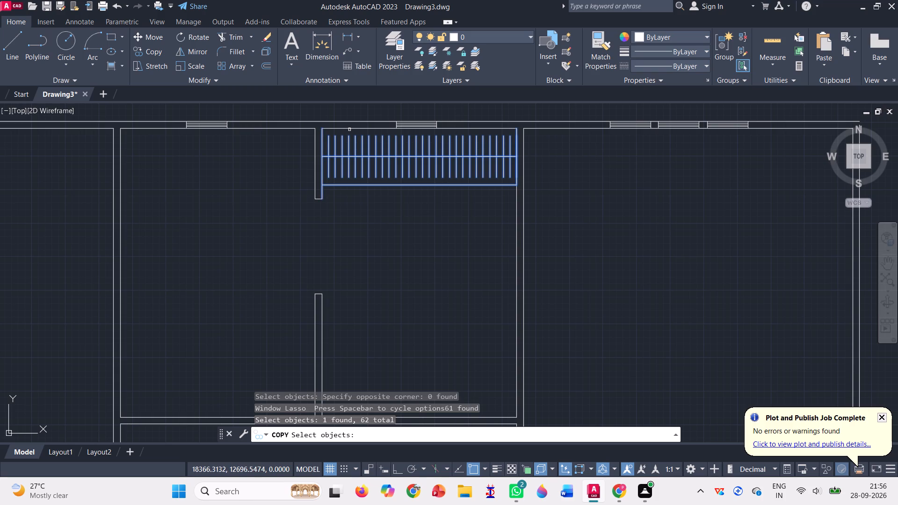
pyautogui.click(349, 130)
pyautogui.press('Return')
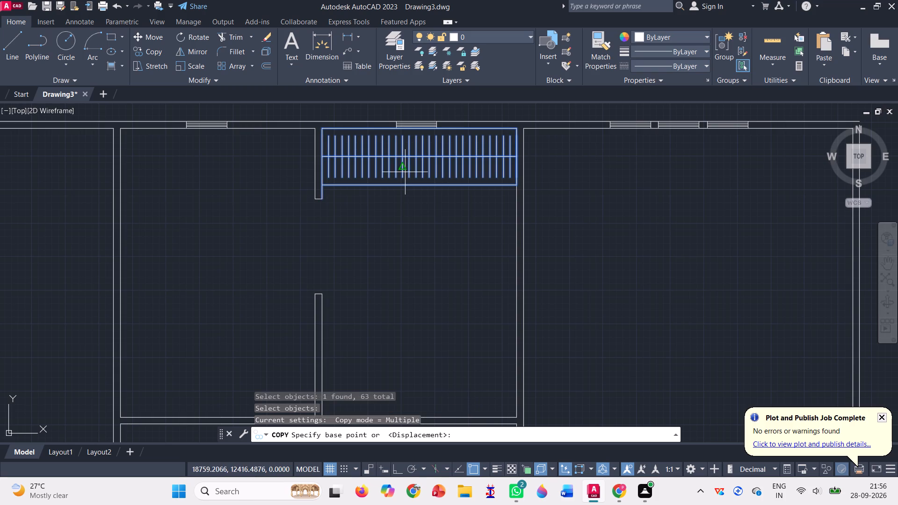
pyautogui.click(414, 158)
pyautogui.scroll(-2, 414, 158)
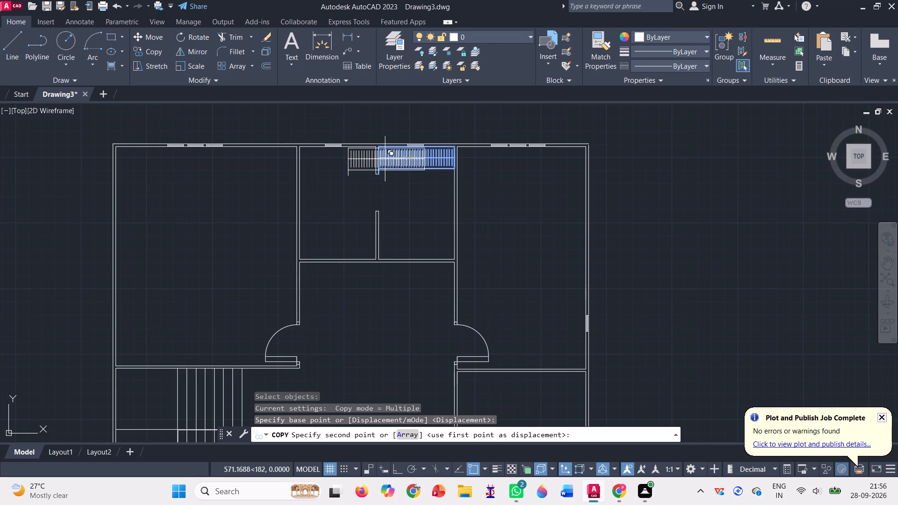
pyautogui.click(661, 209)
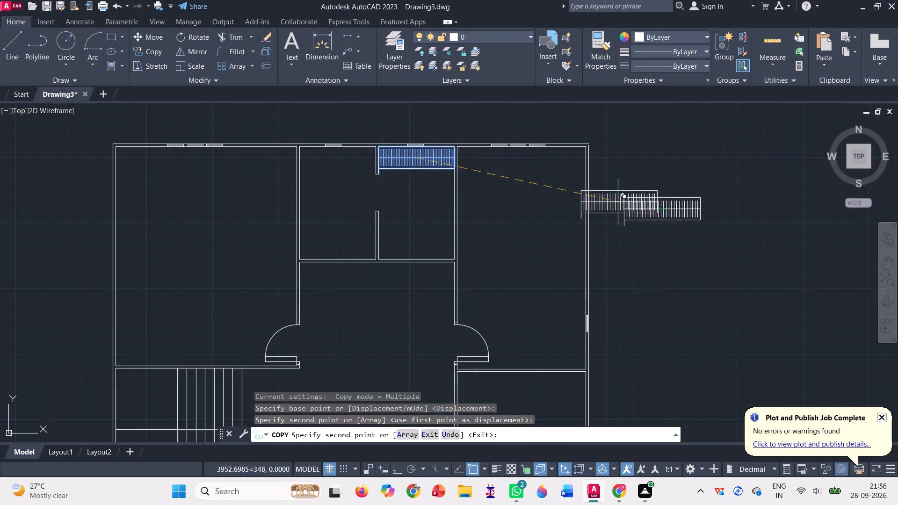
pyautogui.press('Escape')
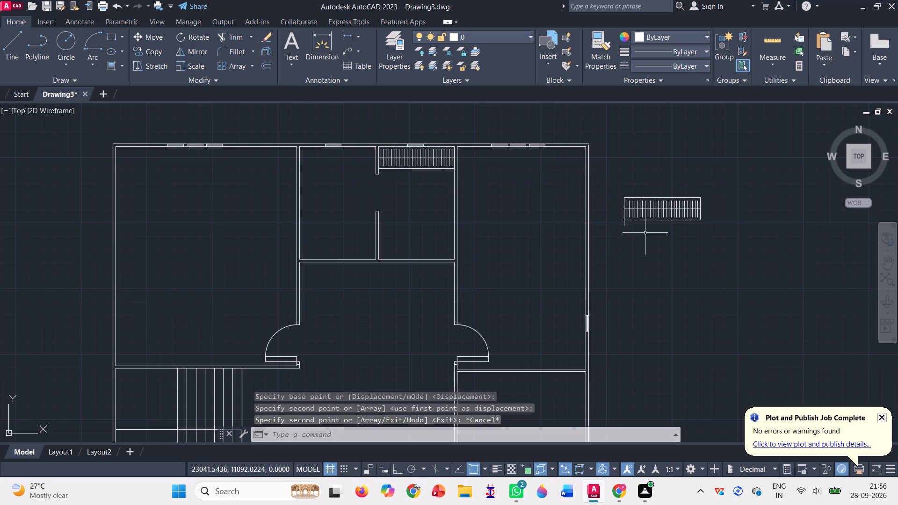
# Trim the short line stub projecting below the southwest corner of the copied wardrobe.
pyautogui.scroll(1, 735, 231)
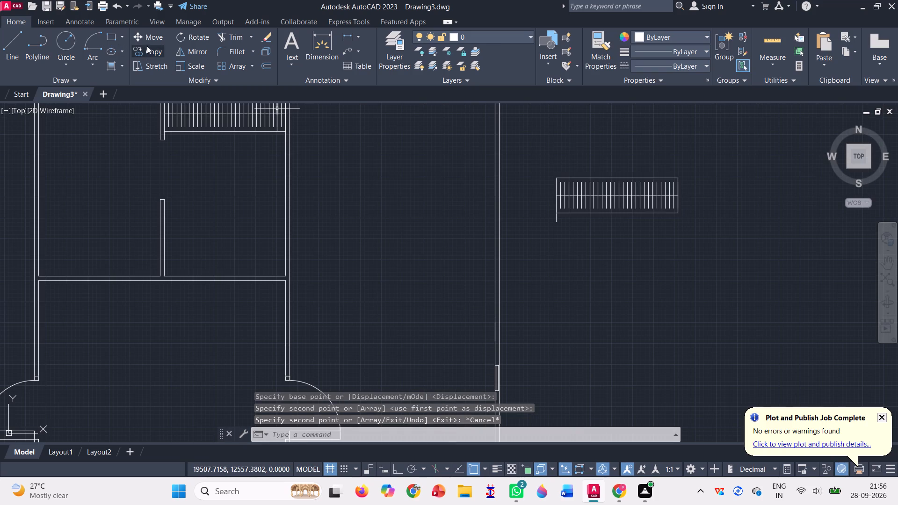
pyautogui.click(232, 35)
pyautogui.scroll(1, 611, 265)
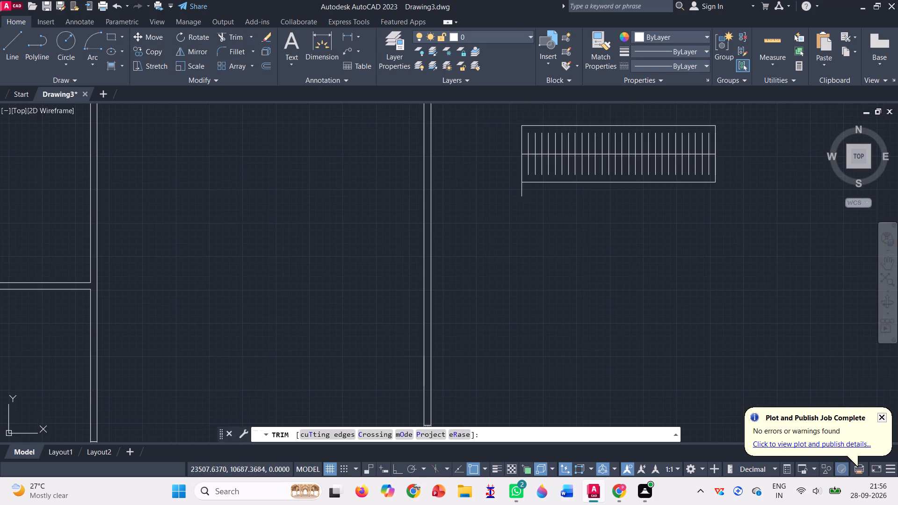
pyautogui.scroll(2, 522, 180)
pyautogui.moveTo(509, 205); pyautogui.dragTo(536, 206)
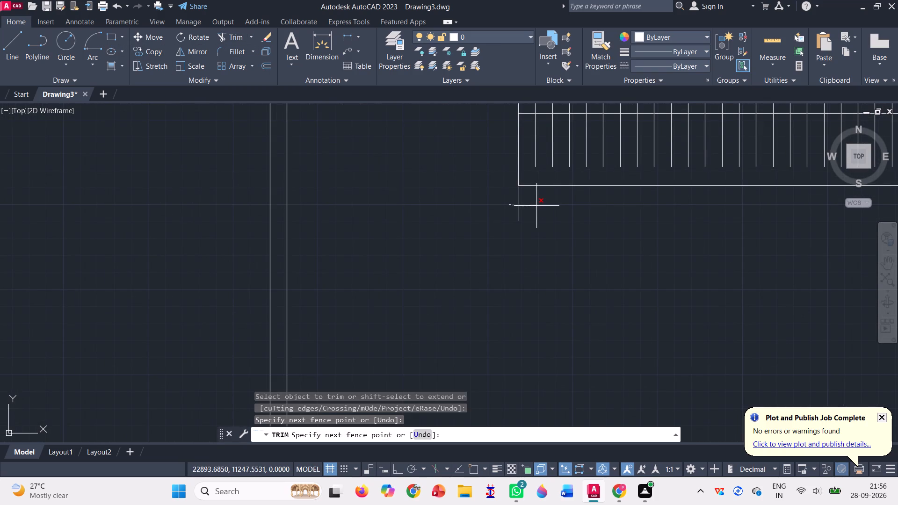
pyautogui.scroll(-3, 513, 225)
pyautogui.press('Escape')
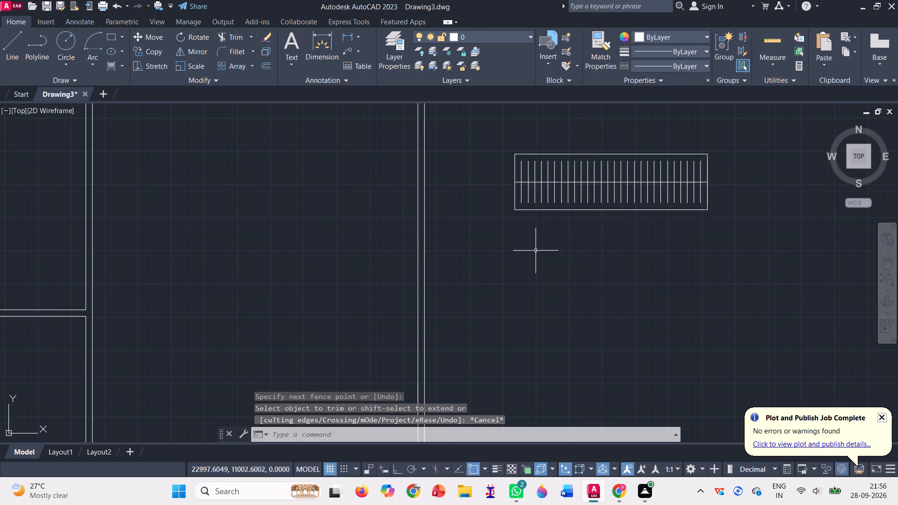
# Rotate the copied wardrobe by 90 degrees about its northeast corner, with Ortho on, so it stands north-south.
pyautogui.click(196, 38)
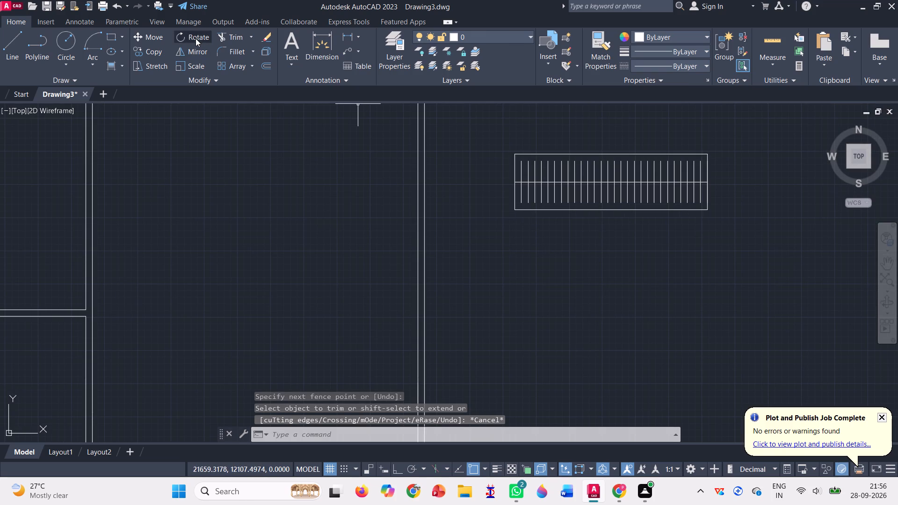
pyautogui.moveTo(484, 143); pyautogui.dragTo(576, 118)
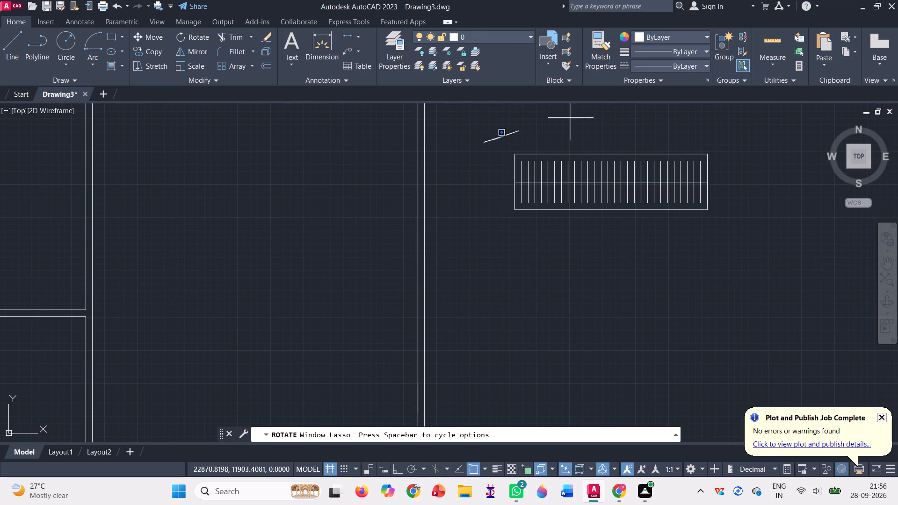
pyautogui.moveTo(576, 118); pyautogui.dragTo(502, 266)
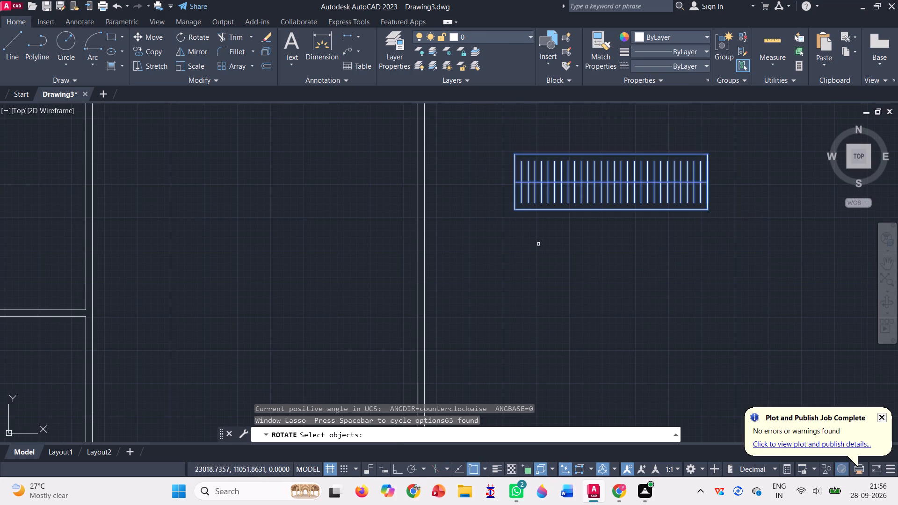
pyautogui.press('Return')
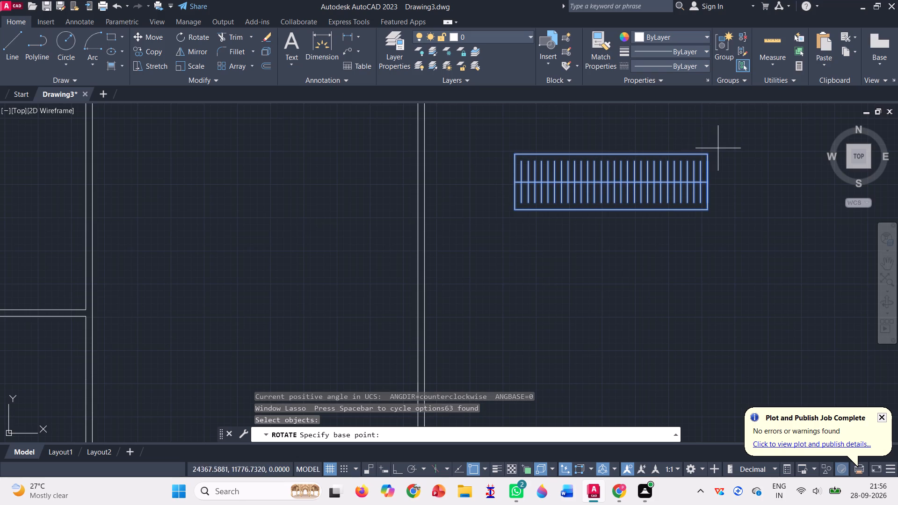
pyautogui.click(706, 156)
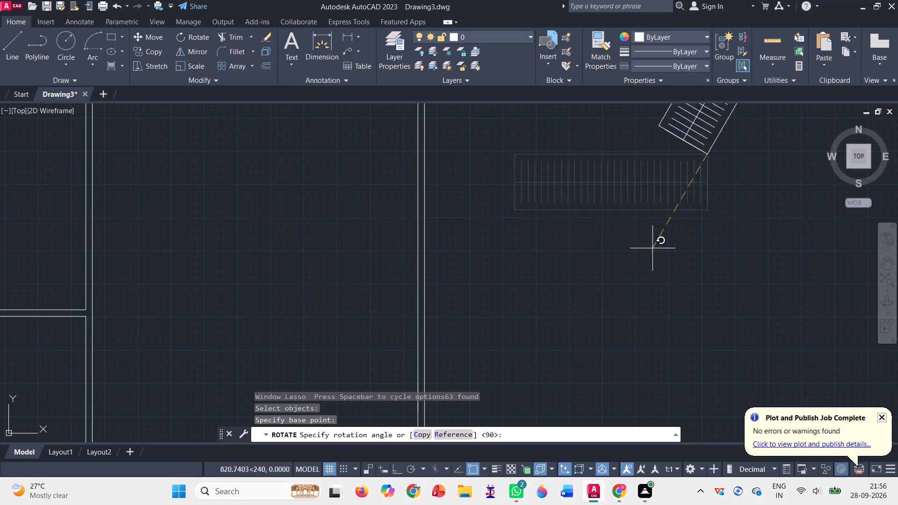
pyautogui.scroll(-3, 679, 199)
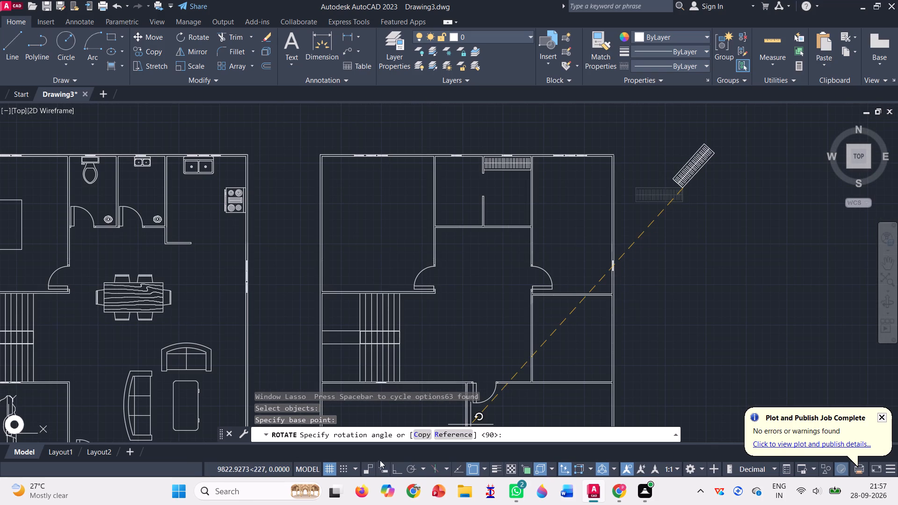
pyautogui.click(398, 469)
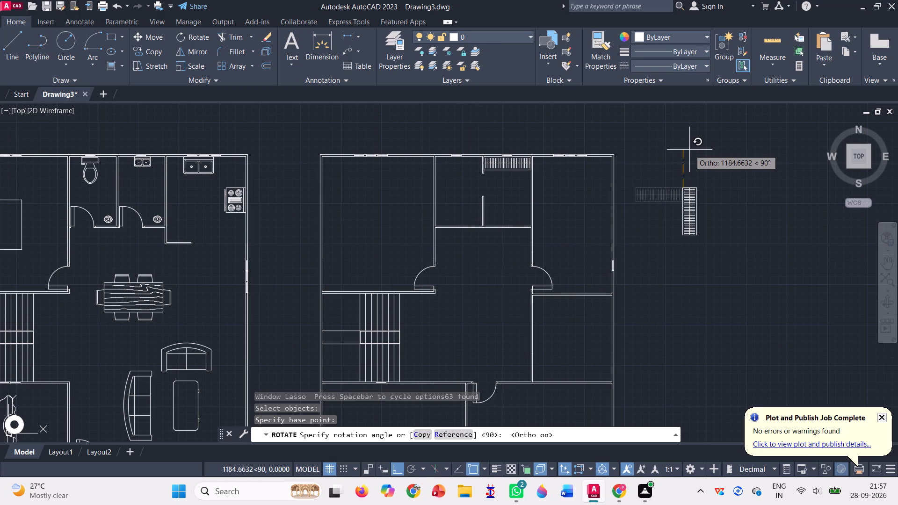
pyautogui.click(689, 150)
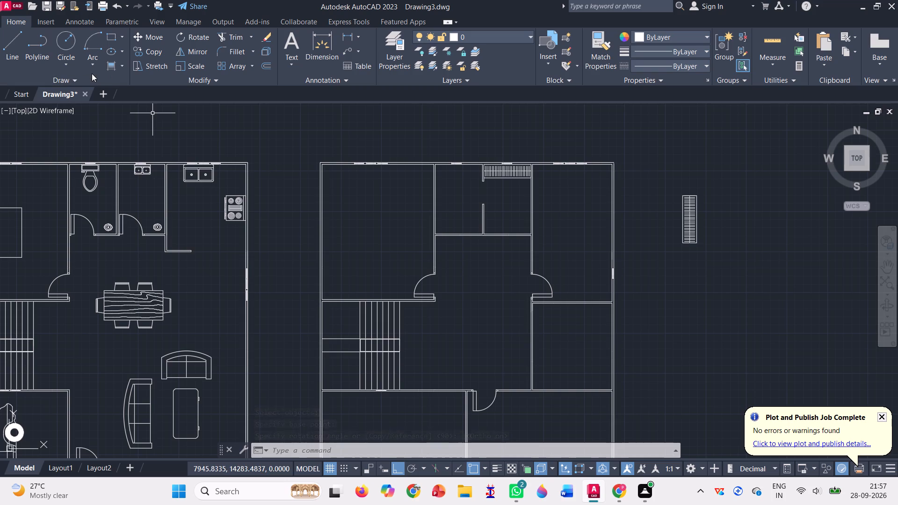
# Draw a vertical line across the small east room, from its south wall to its north wall, slightly west of the middle.
pyautogui.click(13, 45)
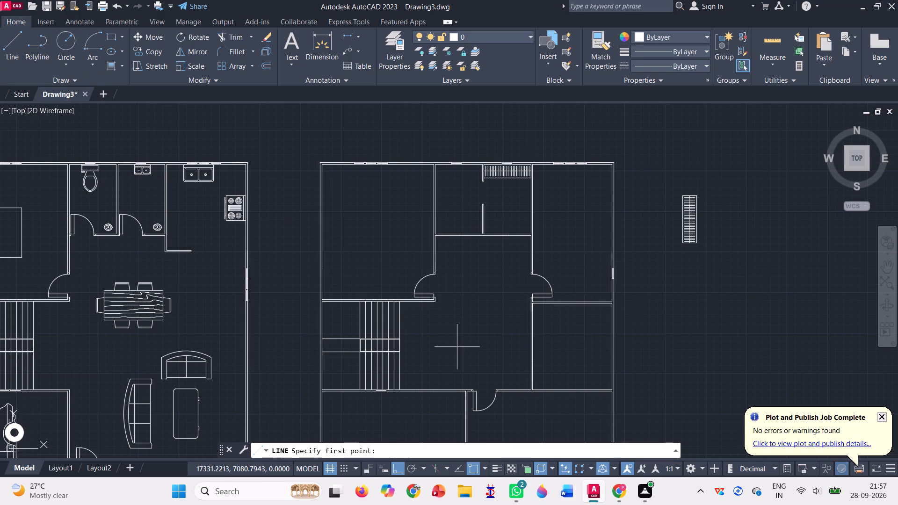
pyautogui.scroll(1, 557, 390)
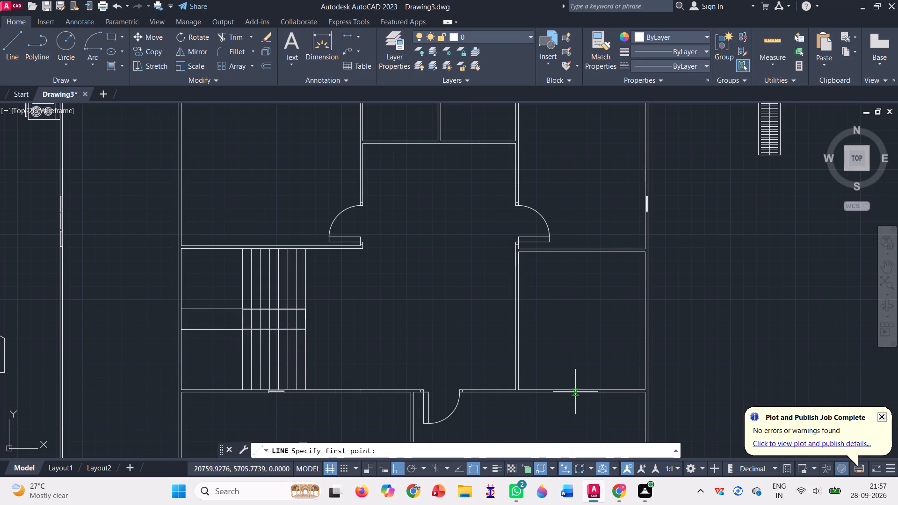
pyautogui.click(576, 390)
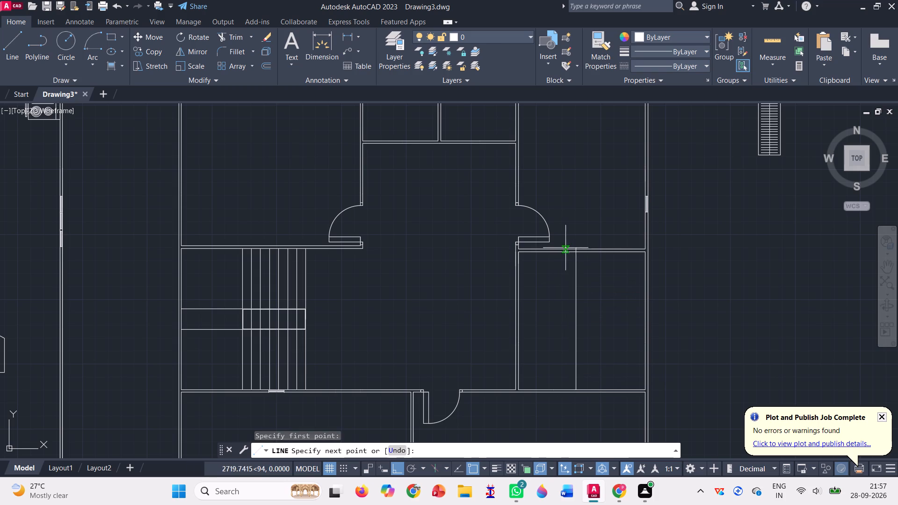
pyautogui.click(577, 254)
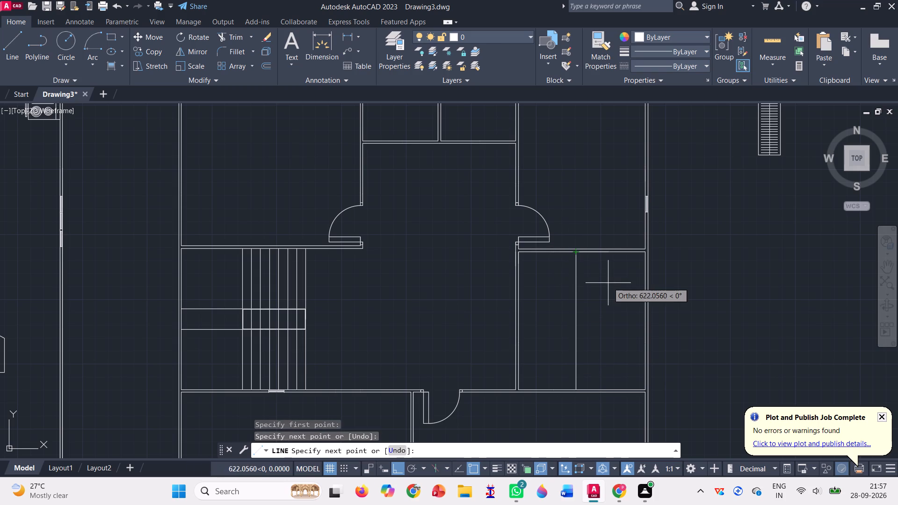
pyautogui.press('Return')
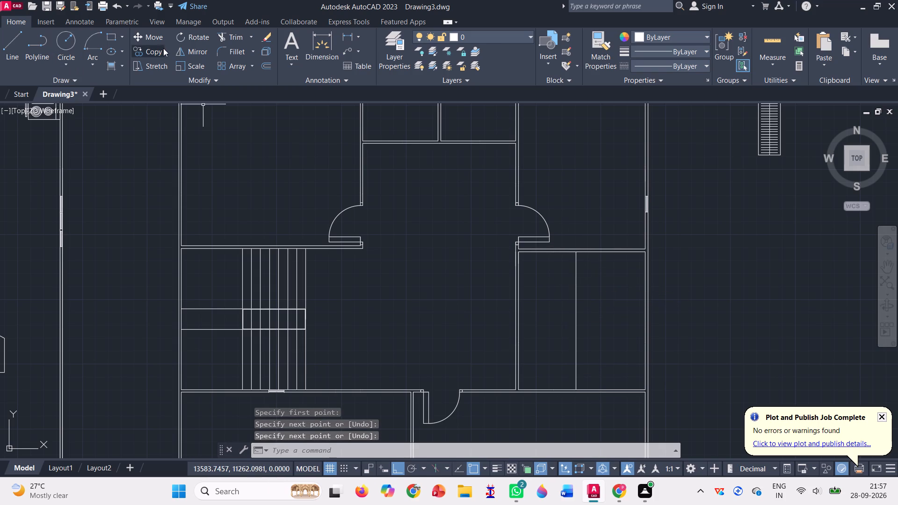
# Copy the two west wall lines of the small east room onto the dividing line, aligned at its north end.
pyautogui.click(163, 48)
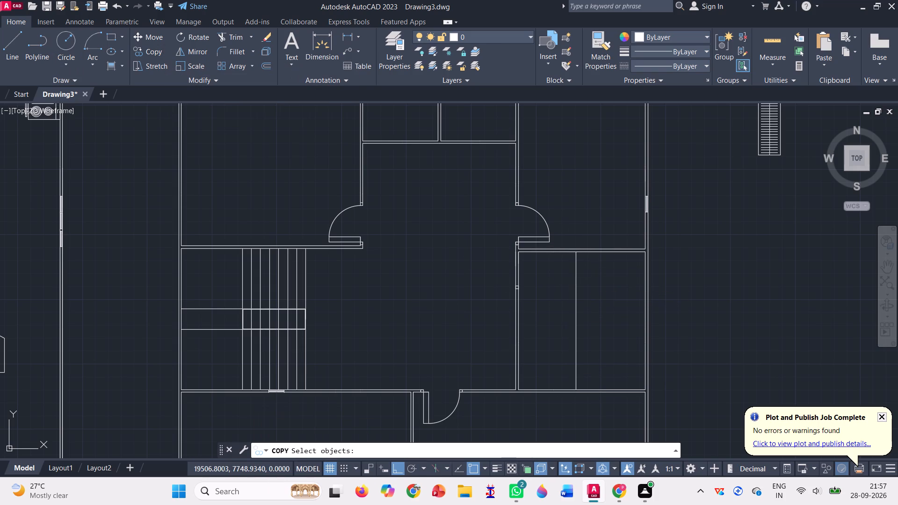
pyautogui.scroll(2, 517, 288)
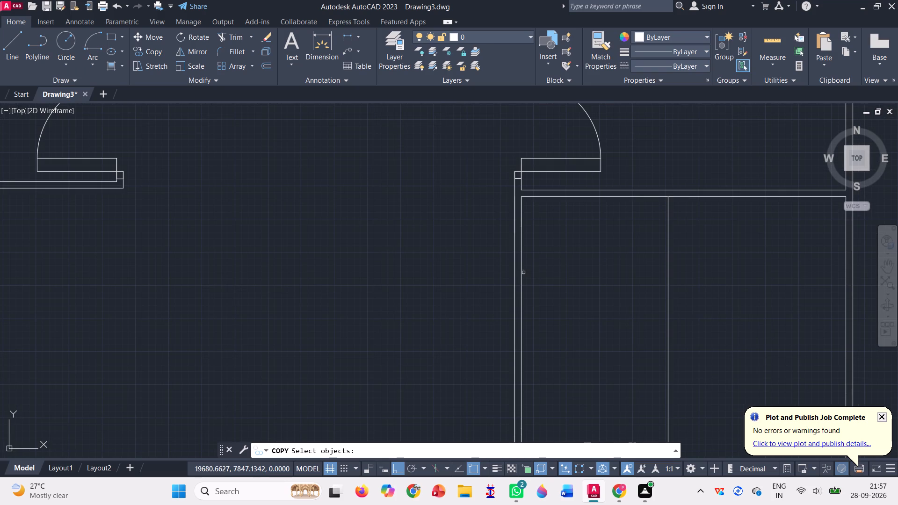
pyautogui.click(522, 273)
pyautogui.click(514, 274)
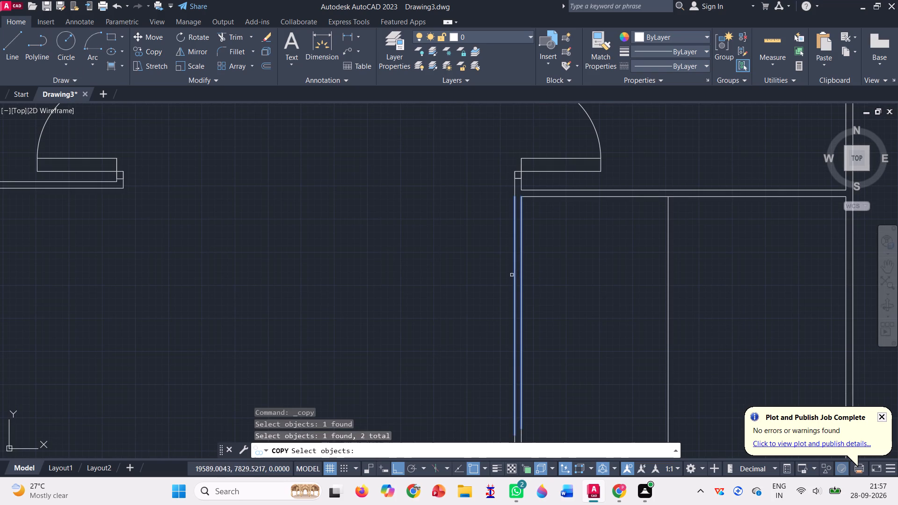
pyautogui.press('Return')
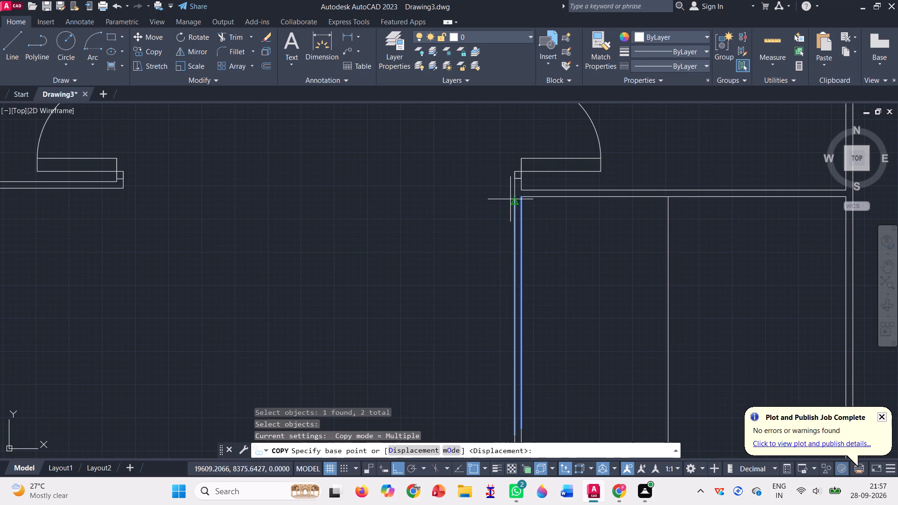
pyautogui.click(511, 199)
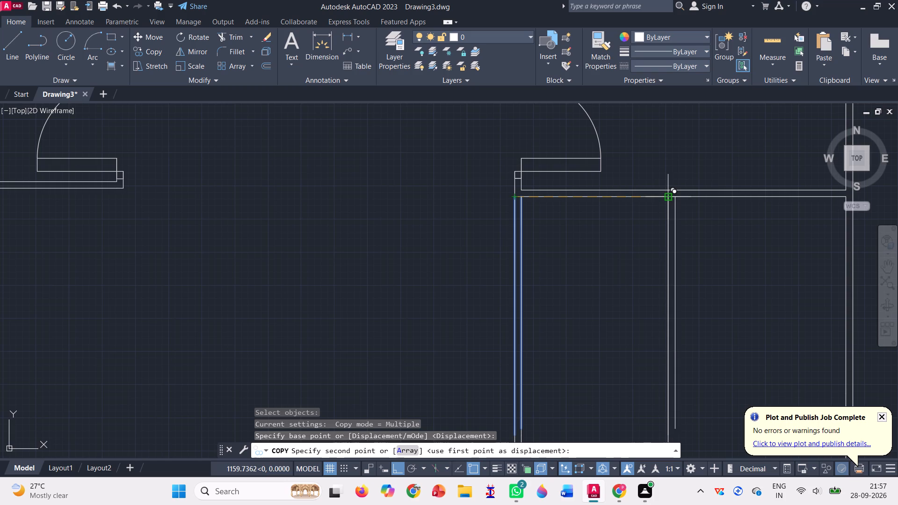
pyautogui.click(669, 196)
pyautogui.scroll(-2, 650, 181)
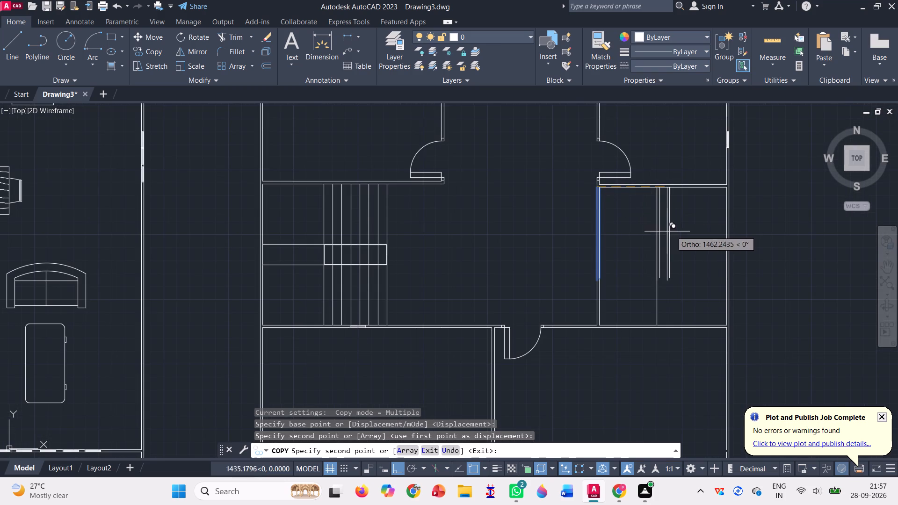
pyautogui.press('Escape')
# Draw a line continuing the divider's shorter east line down to the small room's south wall.
pyautogui.click(14, 43)
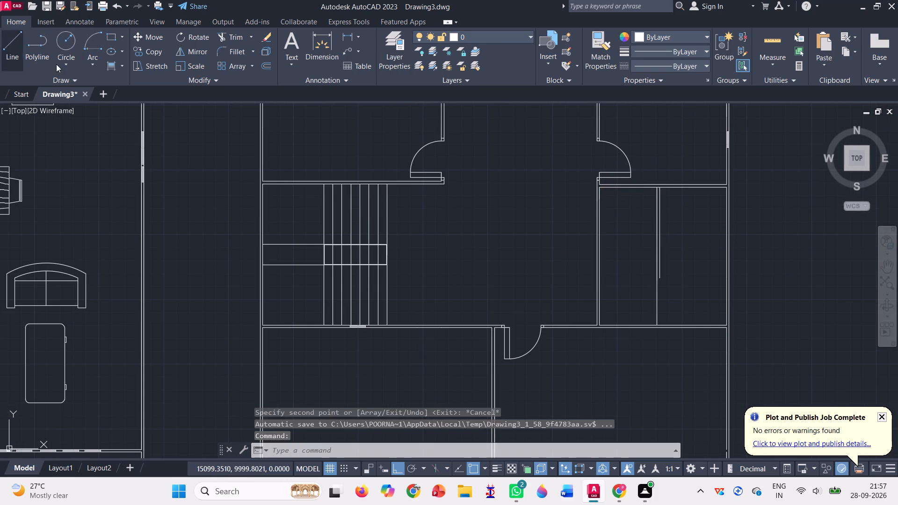
pyautogui.scroll(2, 662, 316)
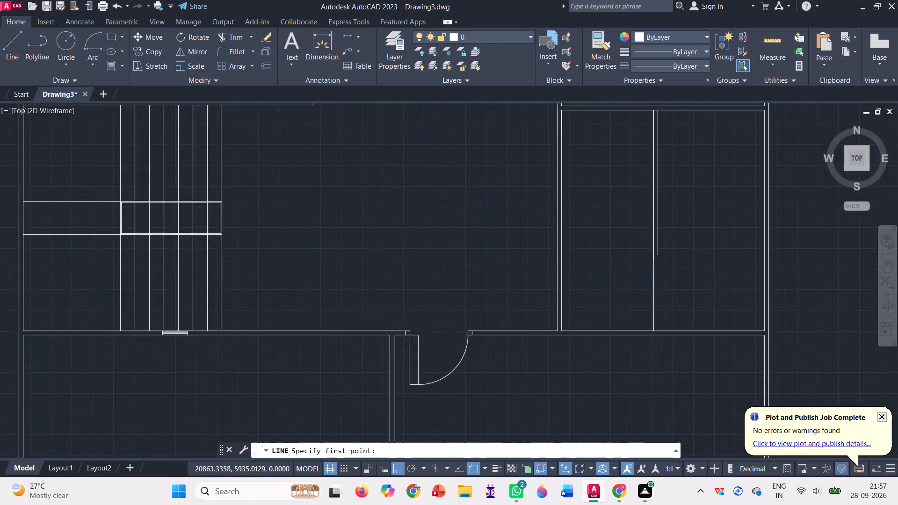
pyautogui.scroll(1, 661, 316)
pyautogui.click(652, 157)
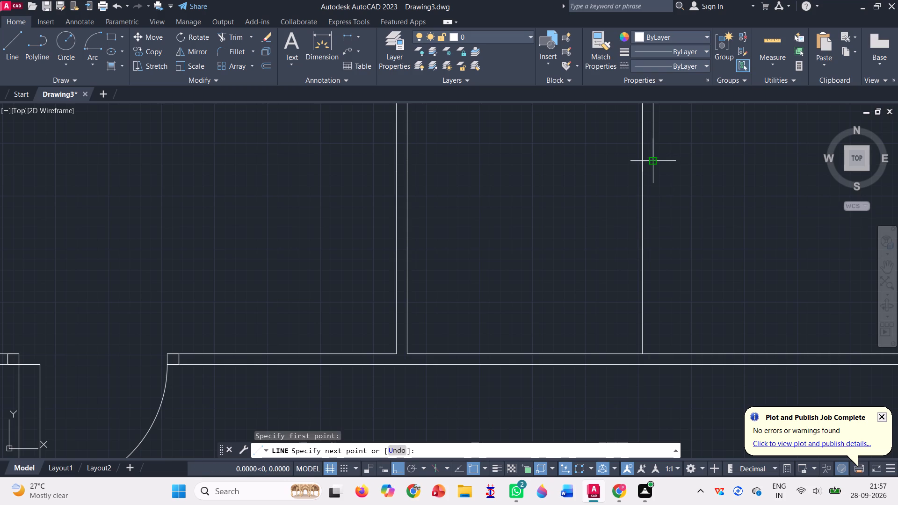
pyautogui.click(655, 354)
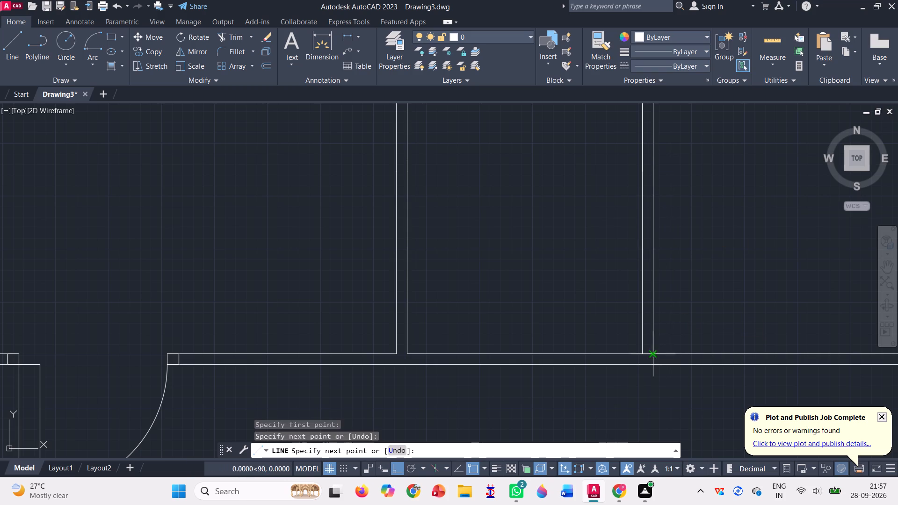
pyautogui.press('Return')
# Copy the rotated wardrobe by its northwest corner to the northwest inner corner of the small east room, with Ortho off.
pyautogui.scroll(-4, 611, 312)
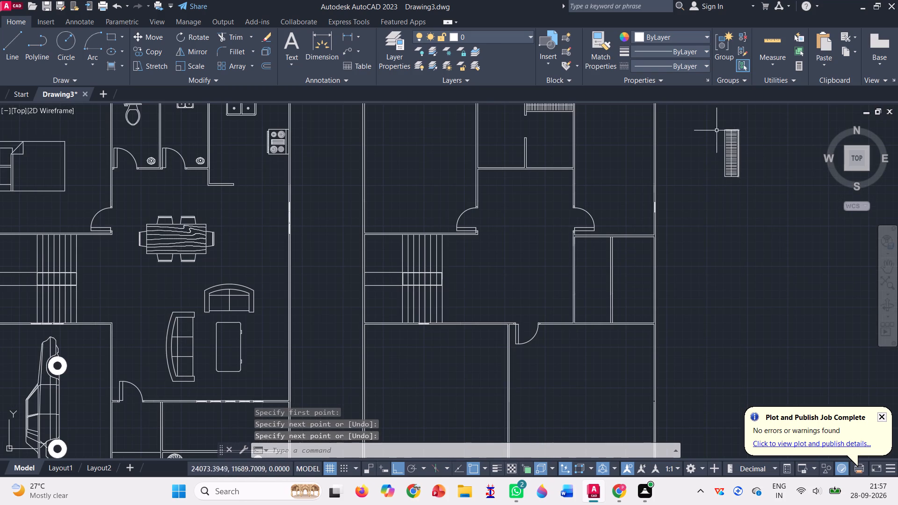
pyautogui.moveTo(710, 123); pyautogui.dragTo(721, 123)
pyautogui.click(729, 123)
pyautogui.click(732, 123)
pyautogui.moveTo(734, 125); pyautogui.dragTo(751, 131)
pyautogui.moveTo(751, 131); pyautogui.dragTo(722, 225)
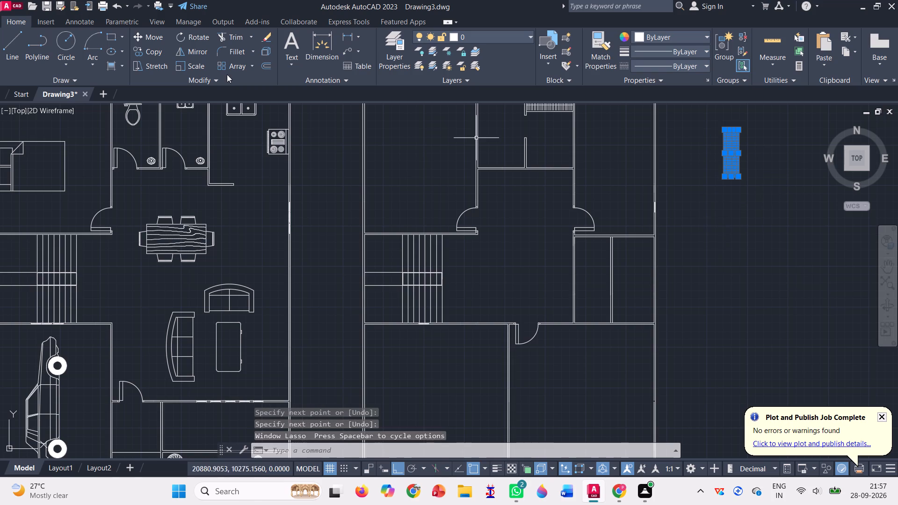
pyautogui.click(137, 52)
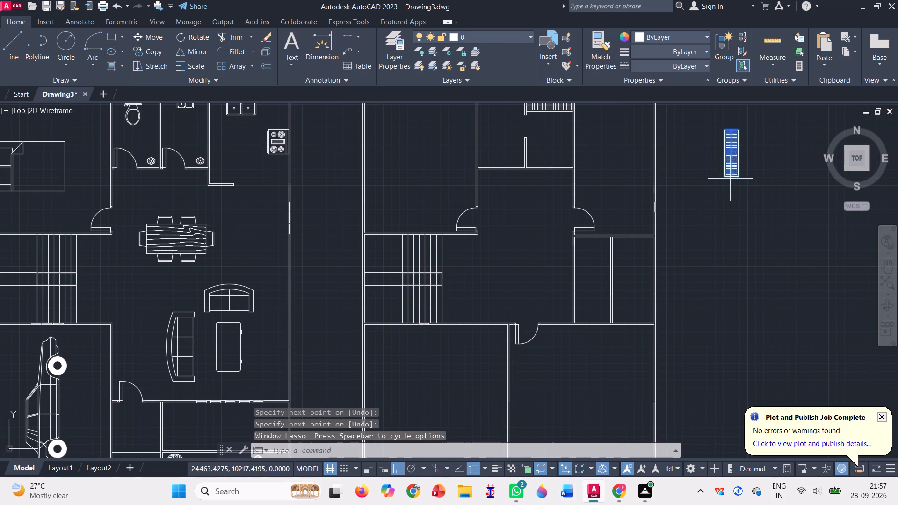
pyautogui.scroll(4, 716, 132)
pyautogui.scroll(-1, 754, 121)
pyautogui.scroll(1, 754, 121)
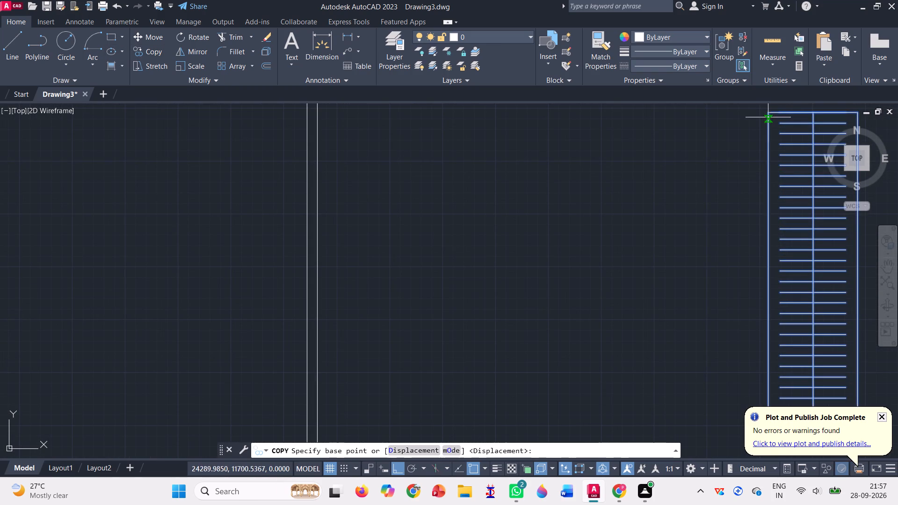
pyautogui.click(770, 115)
pyautogui.scroll(-3, 712, 201)
pyautogui.scroll(-1, 674, 199)
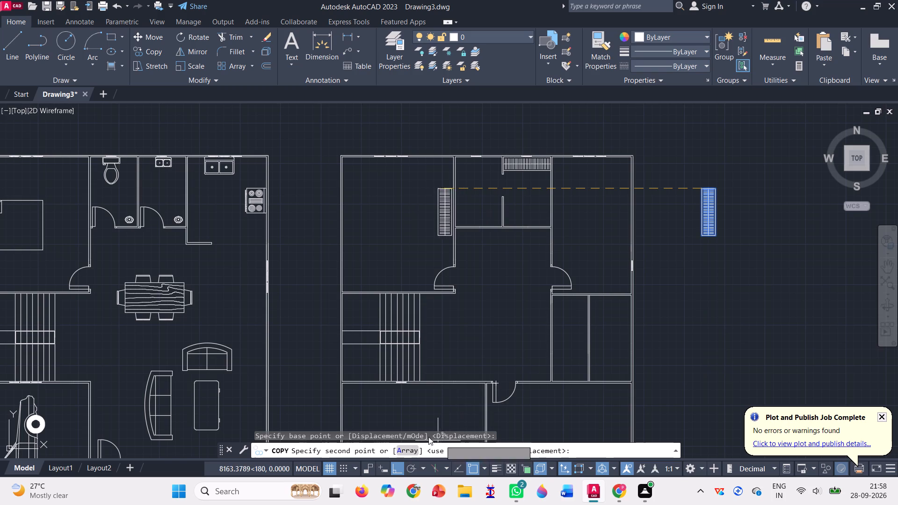
pyautogui.click(393, 465)
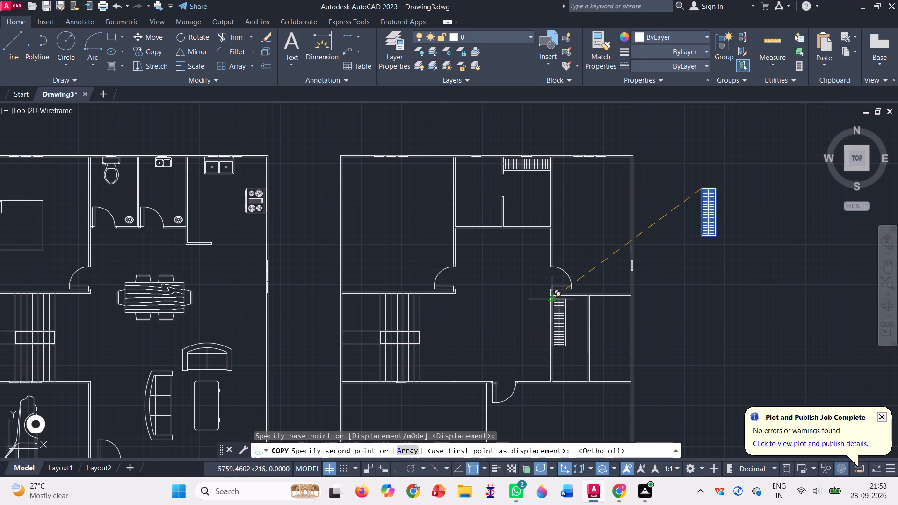
pyautogui.scroll(2, 561, 303)
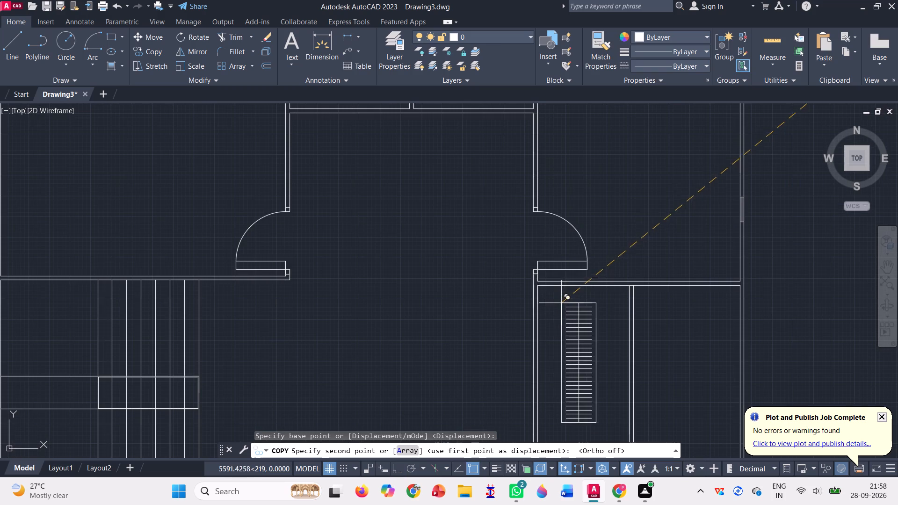
pyautogui.scroll(3, 537, 285)
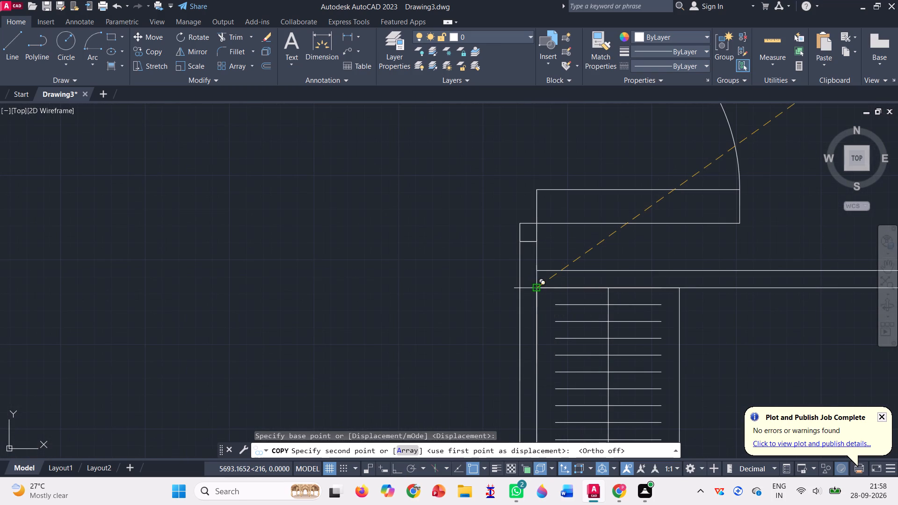
pyautogui.click(537, 289)
# Place a second wardrobe copy against the same west wall, overlapping the first one's south end and ending just above the south wall.
pyautogui.scroll(-5, 544, 267)
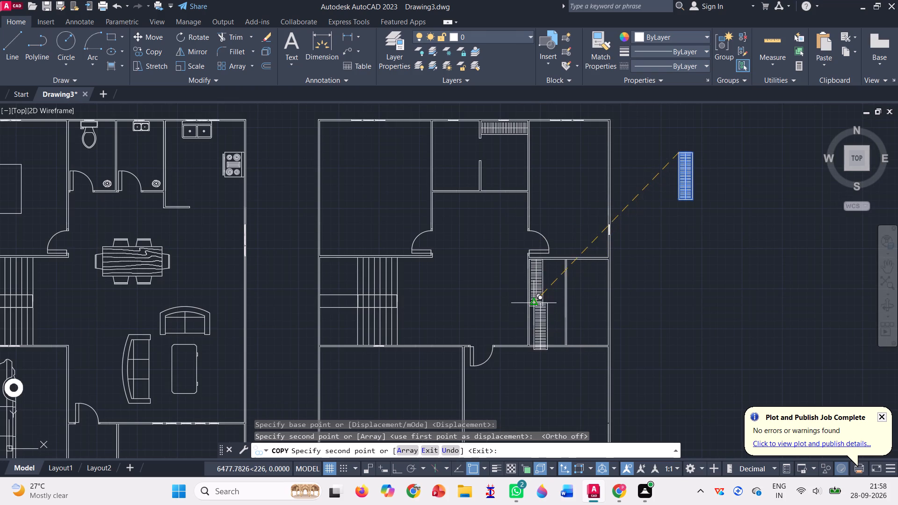
pyautogui.scroll(5, 528, 298)
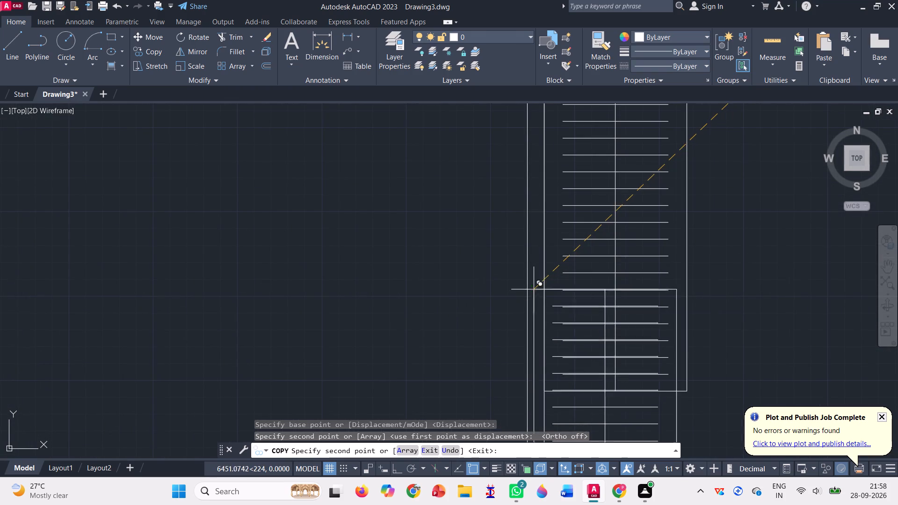
pyautogui.scroll(-1, 547, 274)
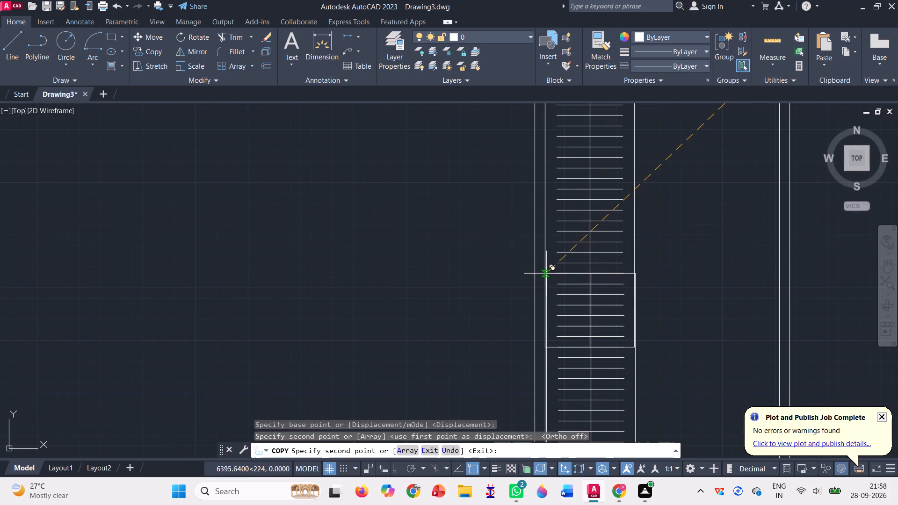
pyautogui.click(546, 274)
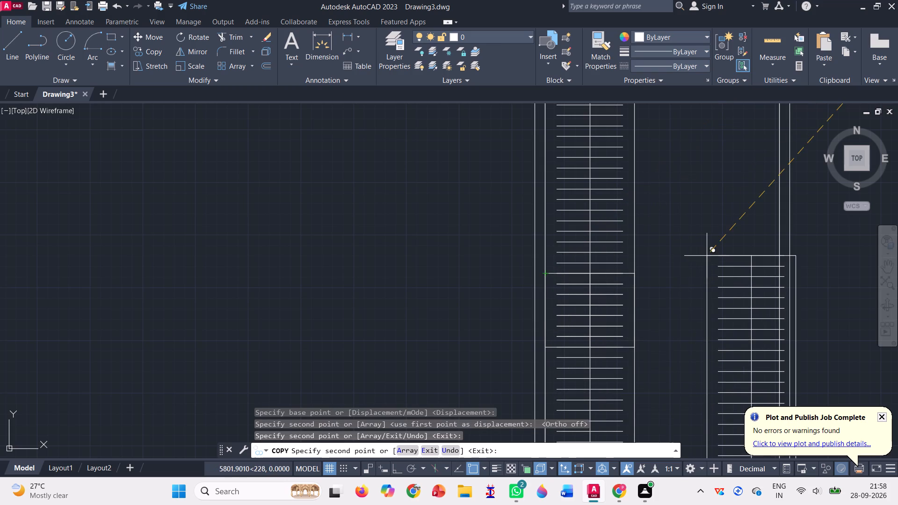
pyautogui.press('Escape')
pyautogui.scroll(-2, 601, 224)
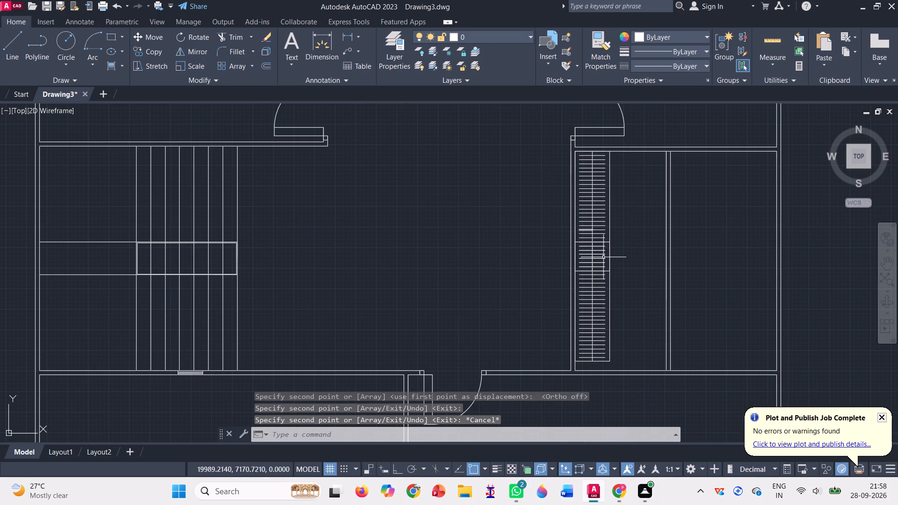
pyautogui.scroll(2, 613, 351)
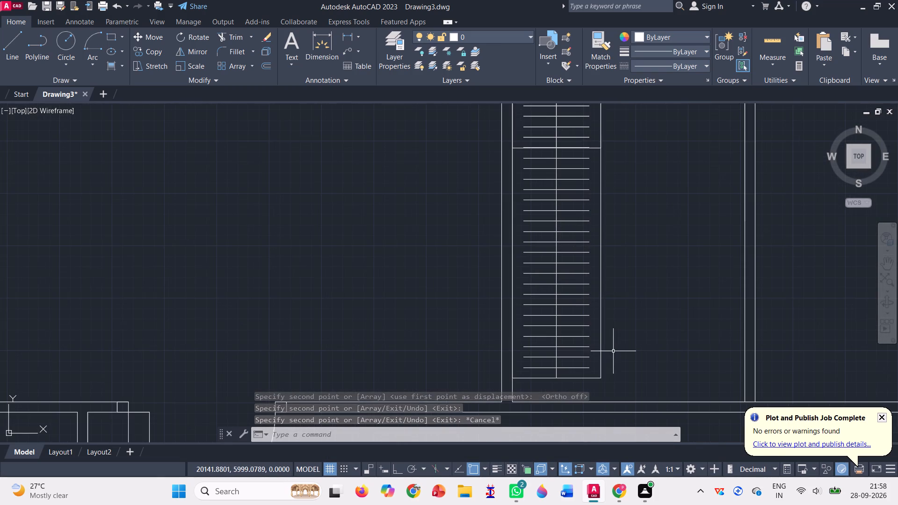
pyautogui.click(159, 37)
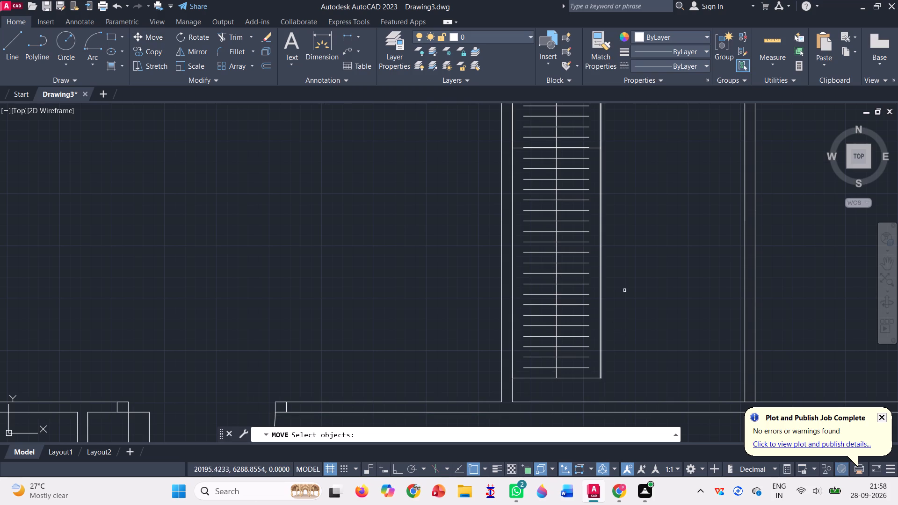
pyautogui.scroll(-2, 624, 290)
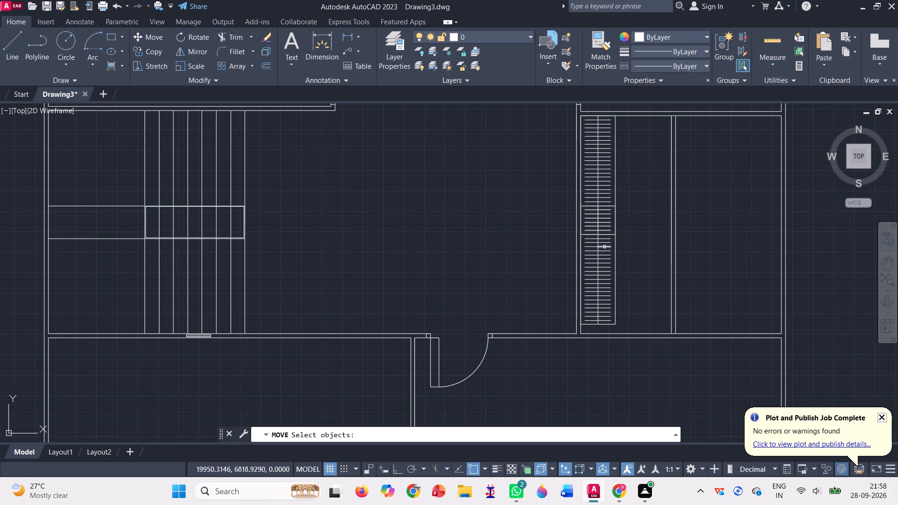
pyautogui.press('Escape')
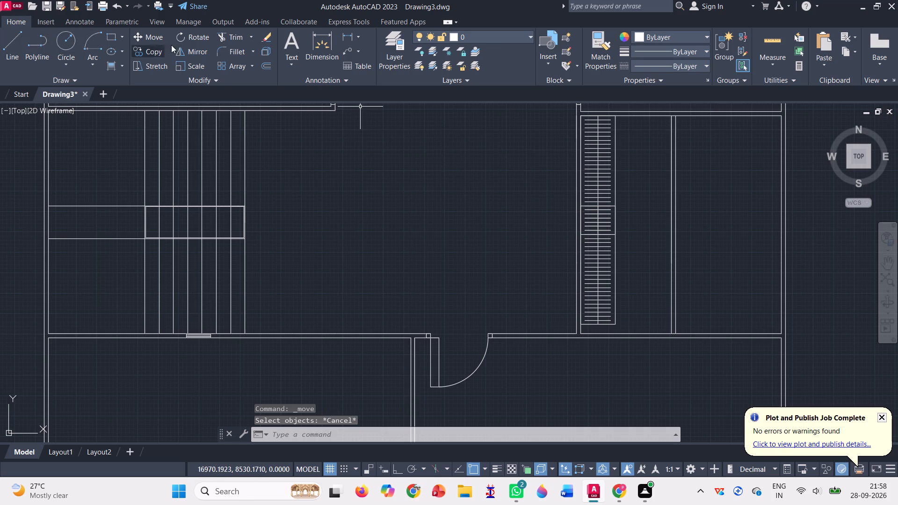
# Trim away the rails, centre line and east outline where the two wardrobes overlap, leaving an open gap between them.
pyautogui.click(231, 34)
pyautogui.scroll(2, 629, 223)
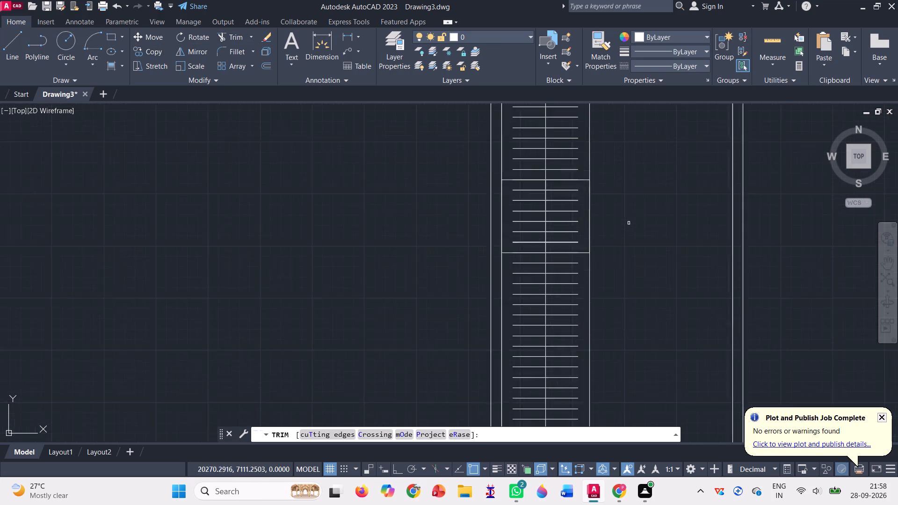
pyautogui.scroll(1, 629, 223)
pyautogui.click(463, 170)
pyautogui.moveTo(463, 170); pyautogui.dragTo(489, 223)
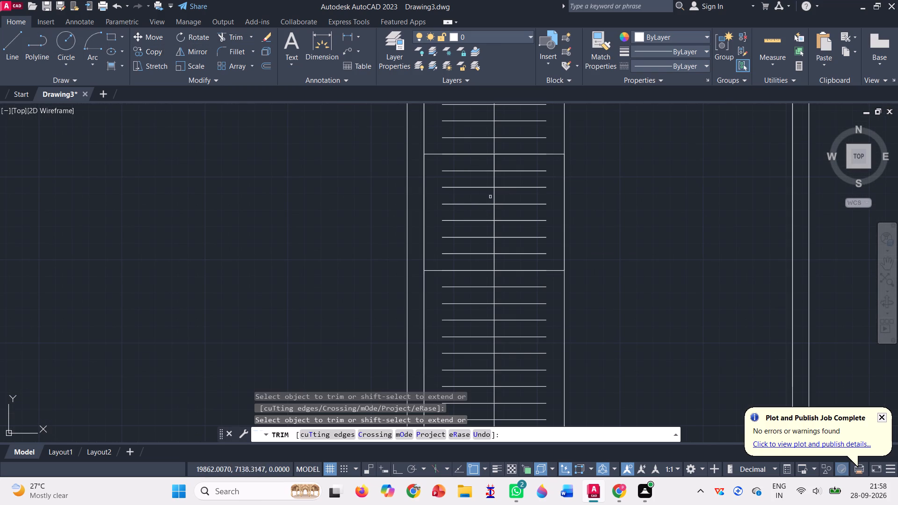
pyautogui.moveTo(473, 162); pyautogui.dragTo(511, 256)
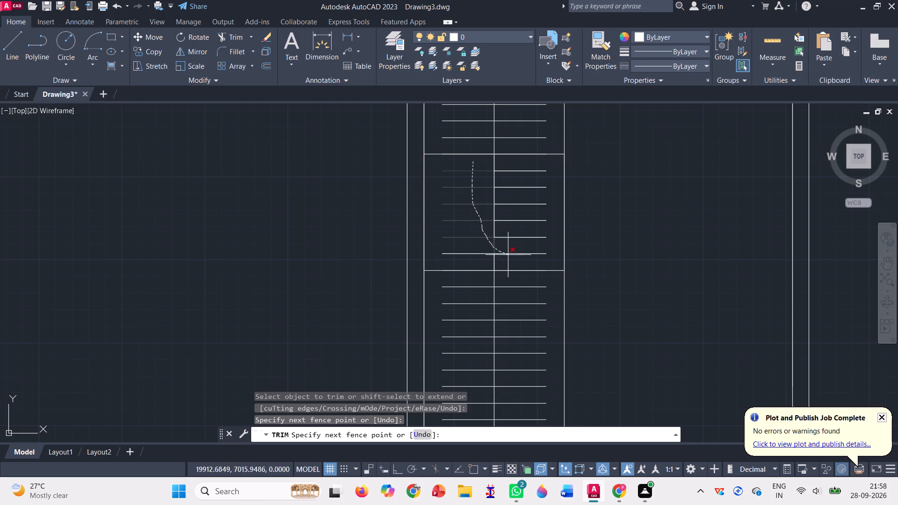
pyautogui.moveTo(511, 256); pyautogui.dragTo(514, 224)
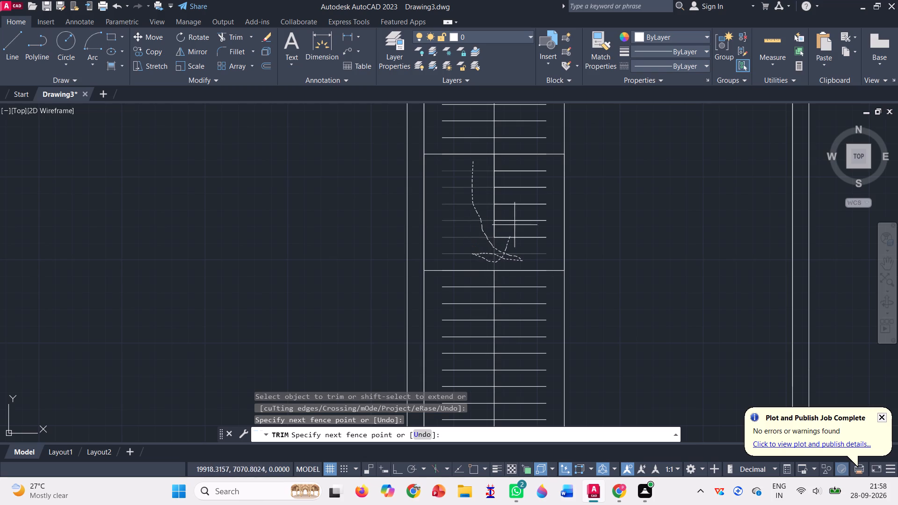
pyautogui.moveTo(514, 224); pyautogui.dragTo(538, 178)
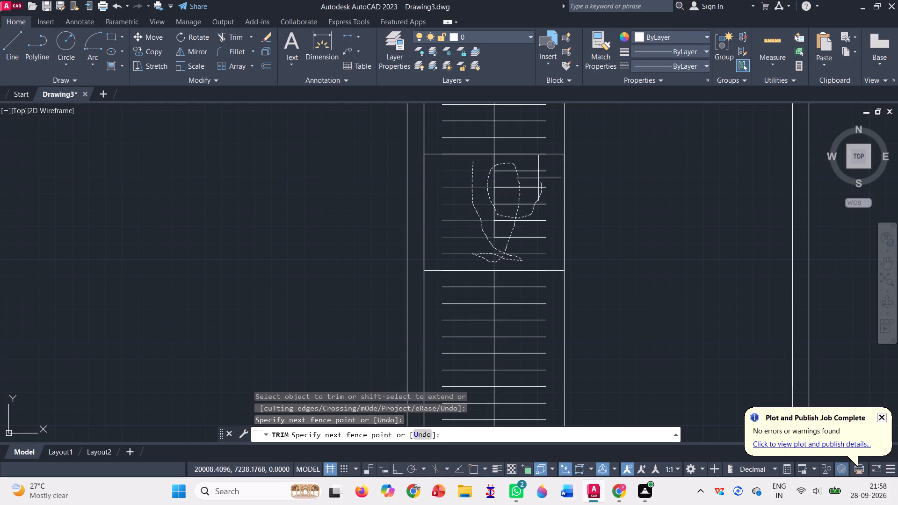
pyautogui.moveTo(538, 178); pyautogui.dragTo(537, 173)
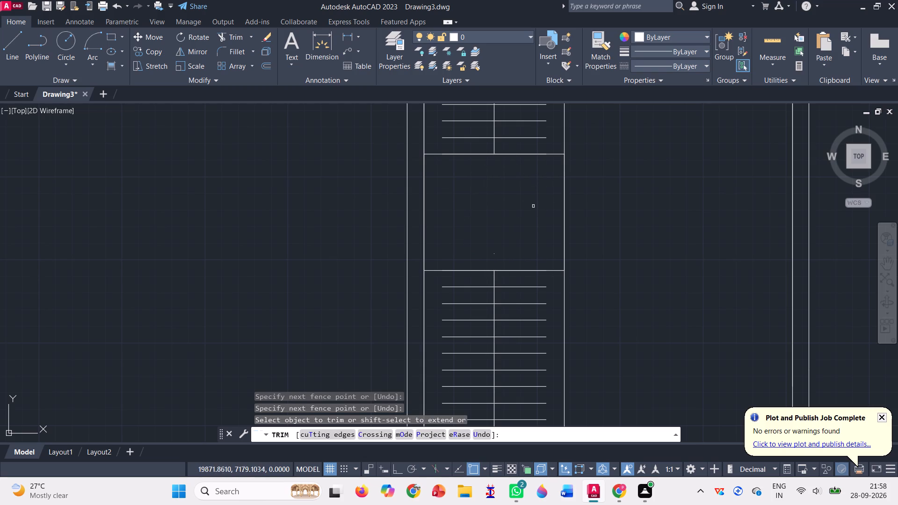
pyautogui.moveTo(550, 194); pyautogui.dragTo(601, 192)
pyautogui.scroll(-2, 601, 192)
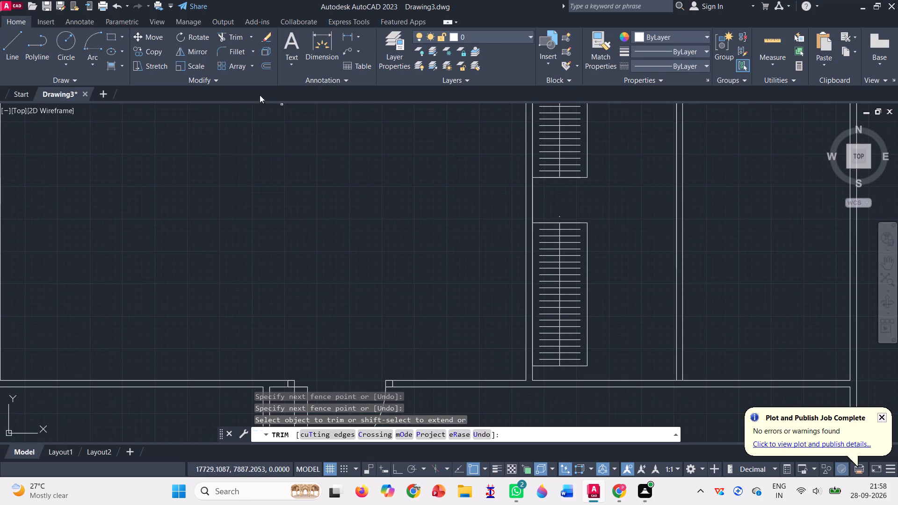
# Erase the tiny leftover centre-line fragment just north of the southern wardrobe.
pyautogui.scroll(3, 565, 212)
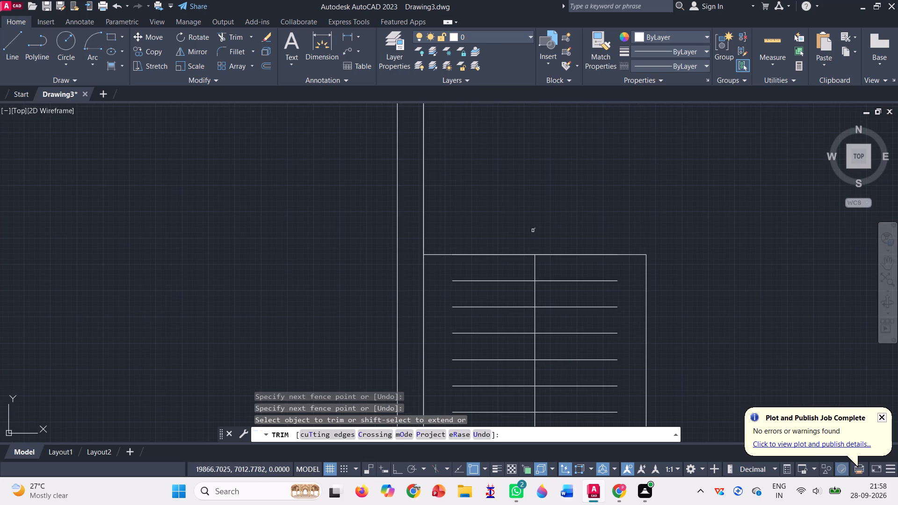
pyautogui.click(536, 228)
pyautogui.moveTo(526, 227); pyautogui.dragTo(546, 233)
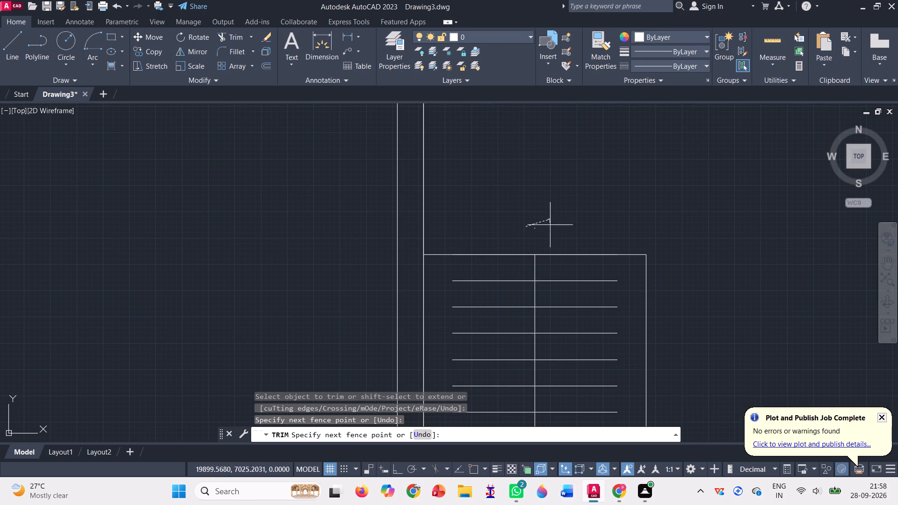
pyautogui.moveTo(546, 233); pyautogui.dragTo(542, 231)
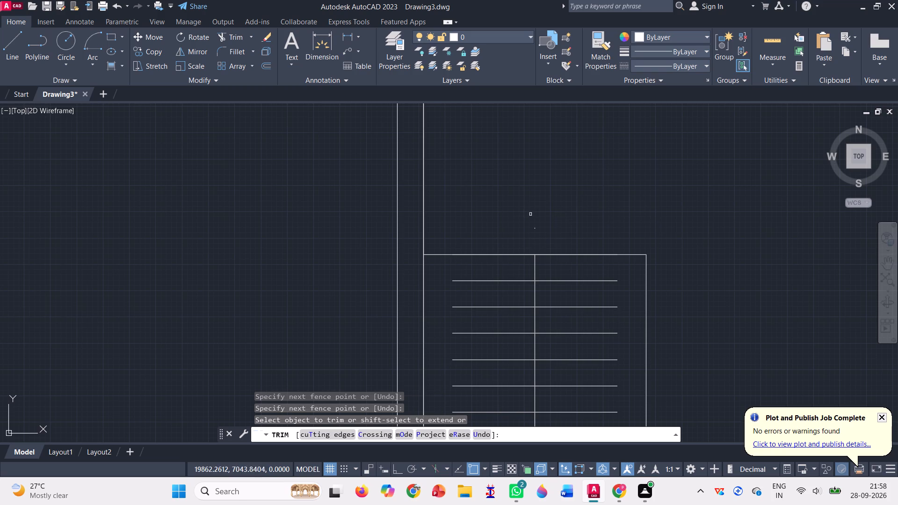
pyautogui.press('Escape')
pyautogui.moveTo(517, 209); pyautogui.dragTo(547, 245)
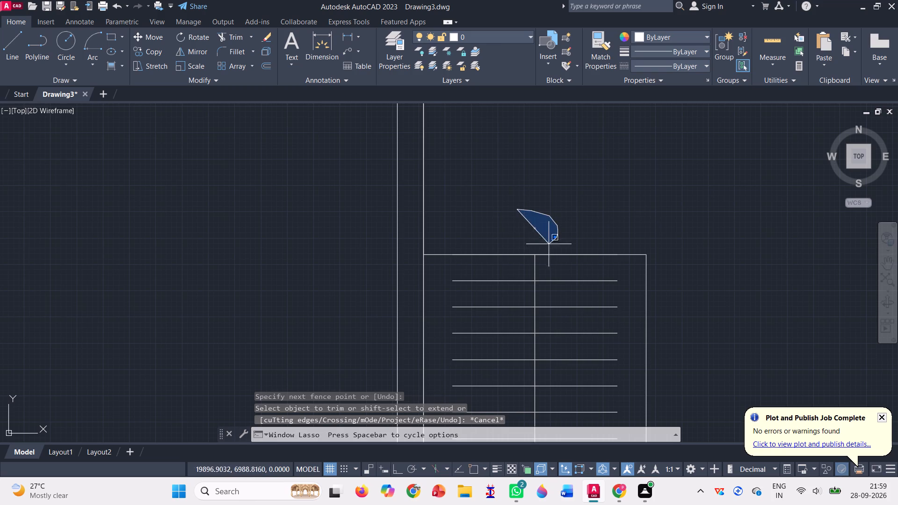
pyautogui.moveTo(547, 245); pyautogui.dragTo(532, 241)
pyautogui.press('Delete')
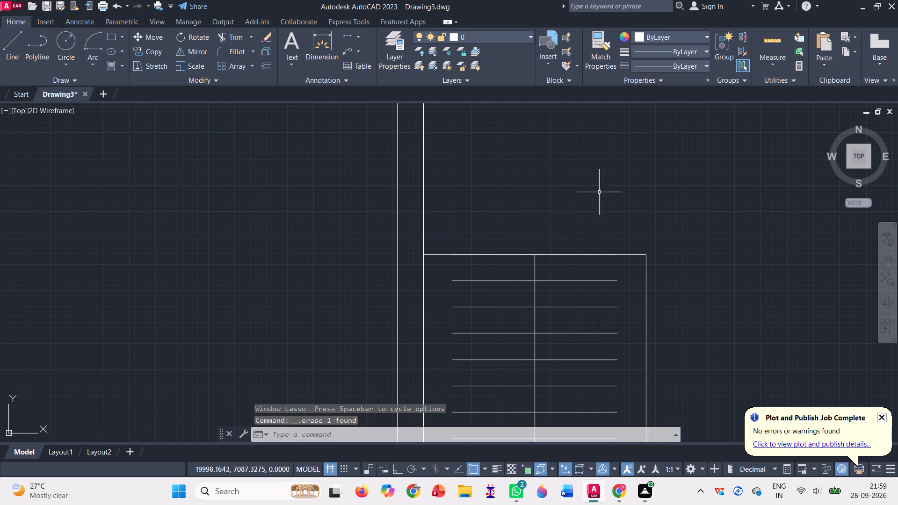
# Move the southern wardrobe by its southwest corner to the southwest inner corner of the small east room.
pyautogui.click(150, 41)
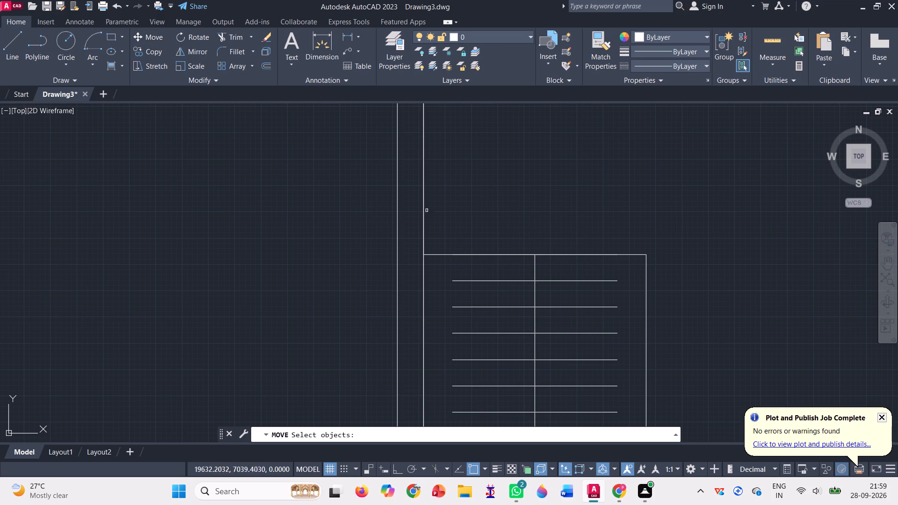
pyautogui.scroll(-2, 437, 197)
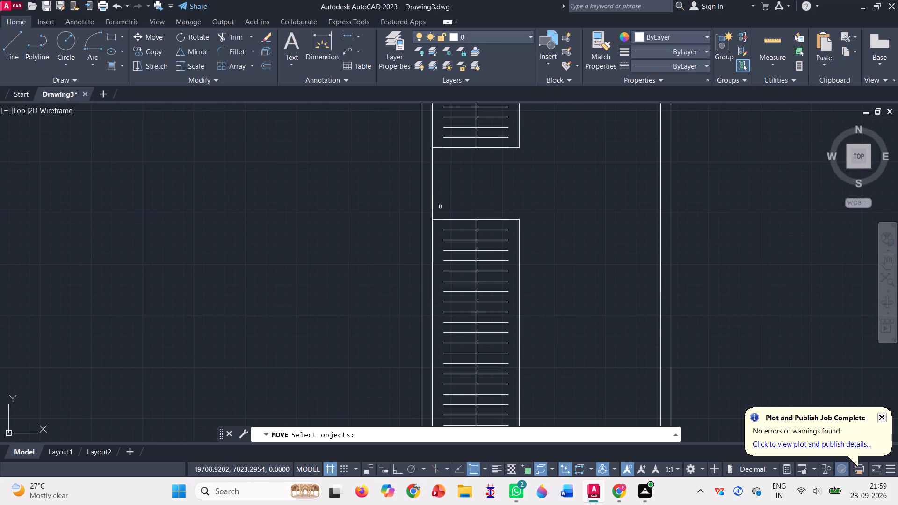
pyautogui.click(439, 218)
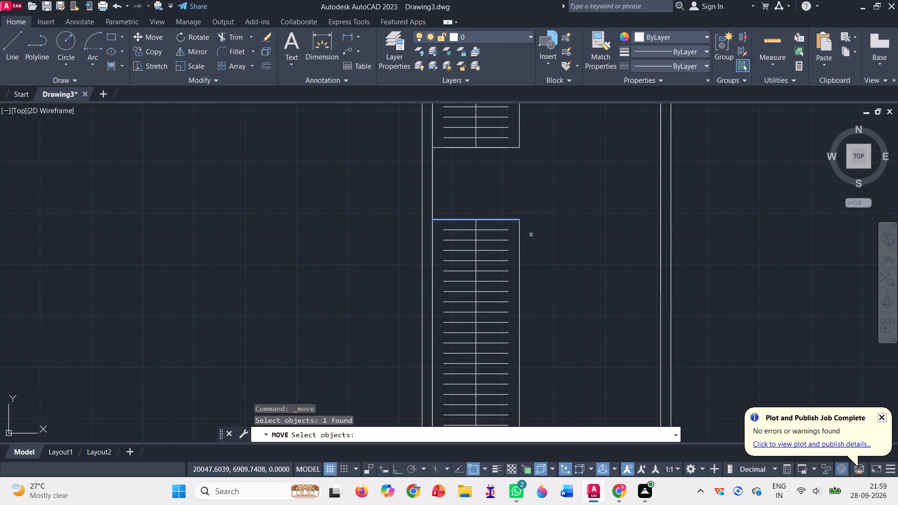
pyautogui.click(519, 243)
pyautogui.scroll(-2, 550, 225)
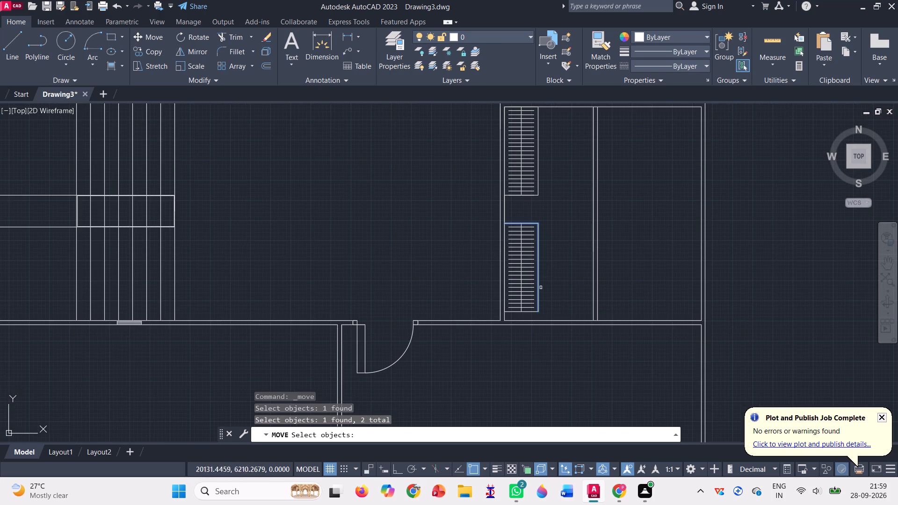
pyautogui.click(526, 310)
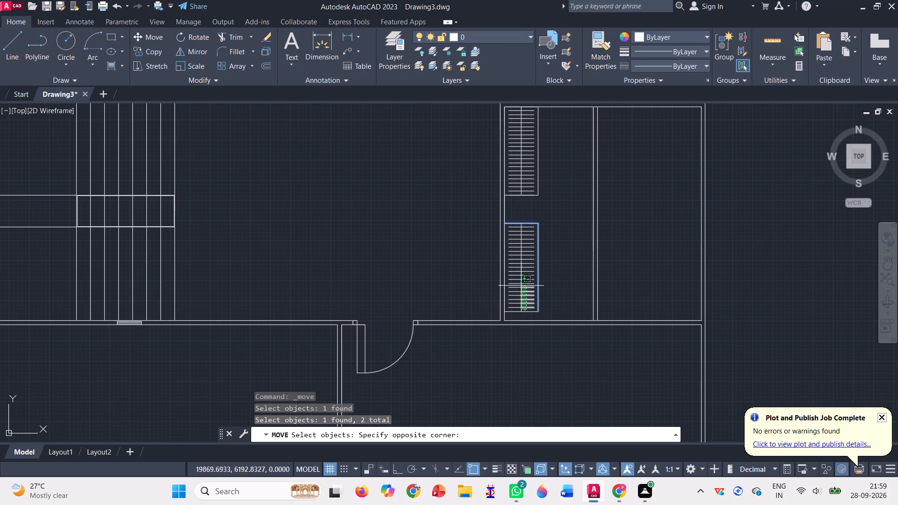
pyautogui.click(513, 233)
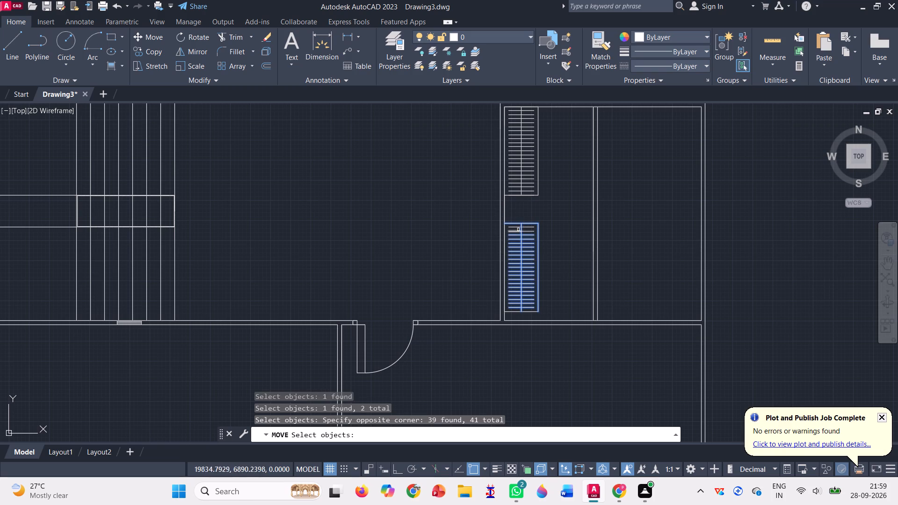
pyautogui.scroll(4, 522, 225)
pyautogui.click(520, 236)
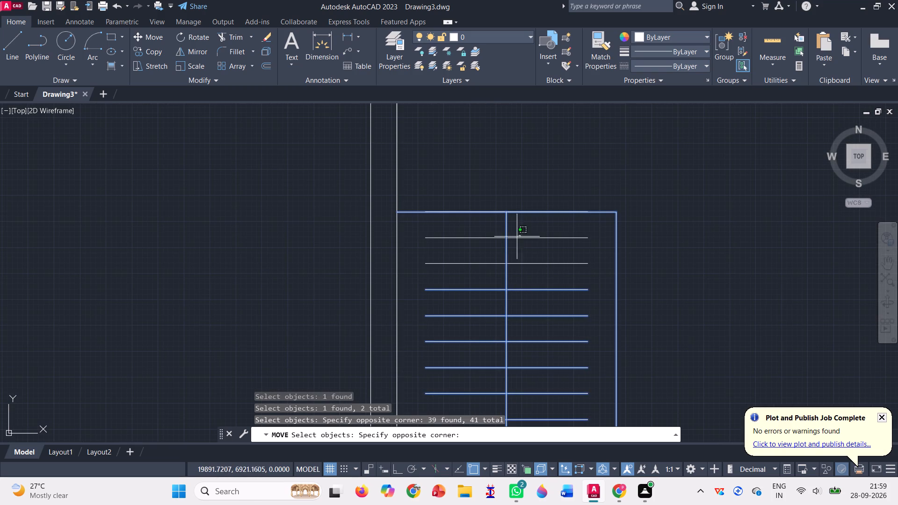
pyautogui.click(477, 274)
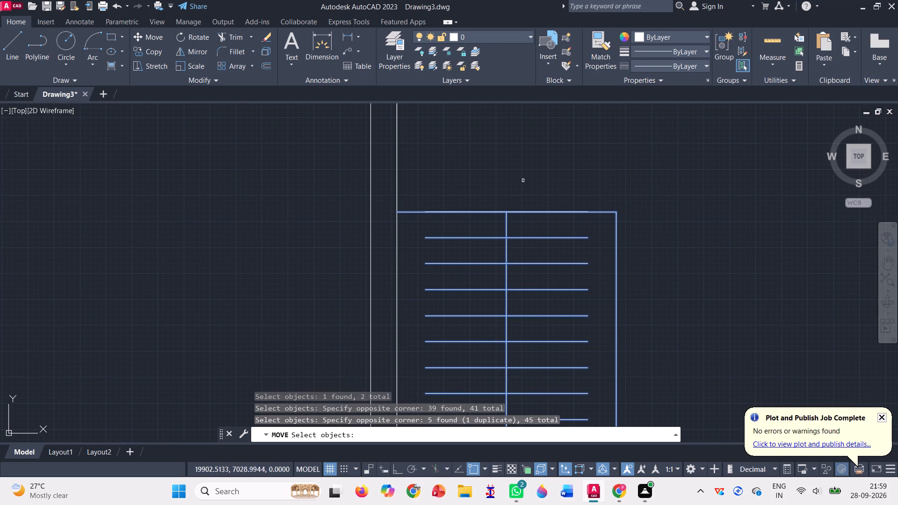
pyautogui.scroll(-4, 507, 179)
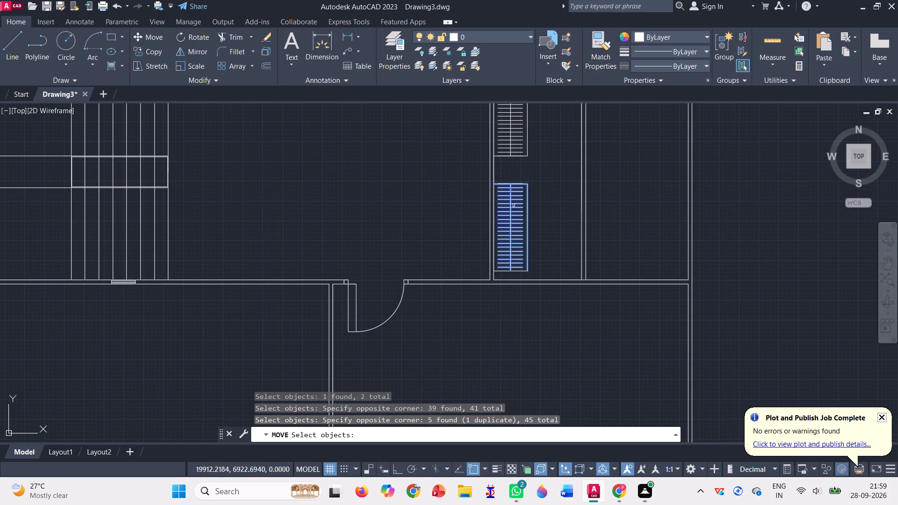
pyautogui.scroll(3, 516, 273)
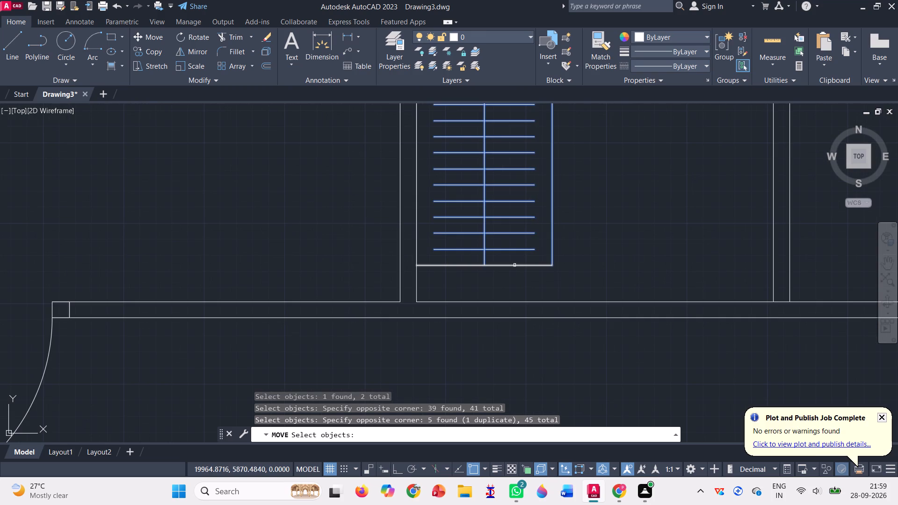
pyautogui.click(514, 265)
pyautogui.press('Return')
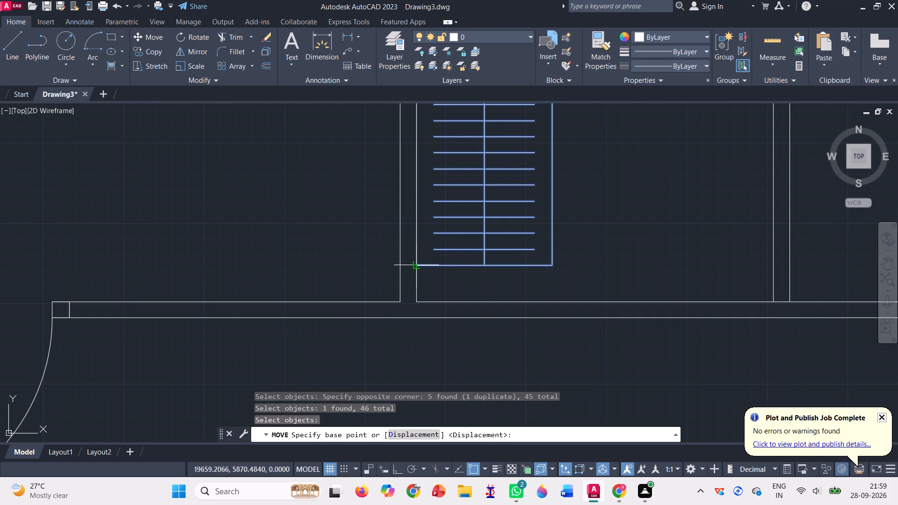
pyautogui.click(419, 265)
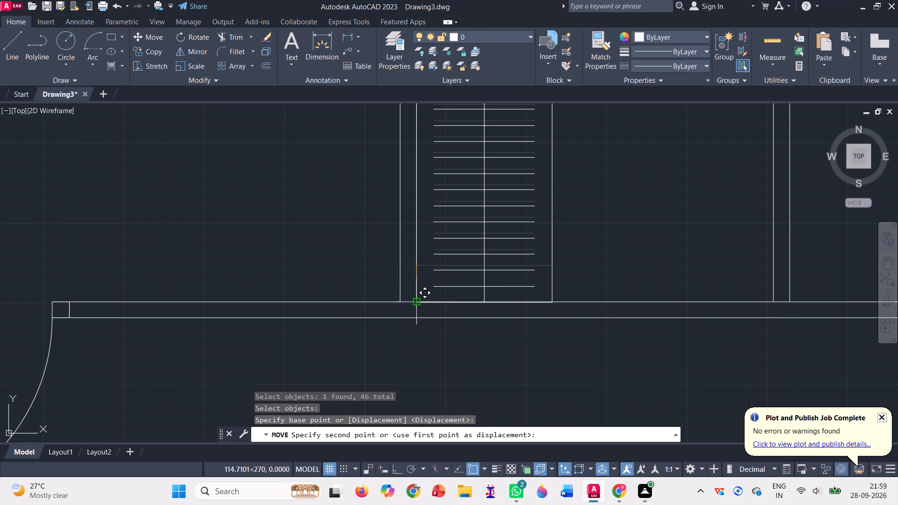
pyautogui.click(418, 299)
# Erase the two leftover half rail lines in the gap just north of the moved wardrobe.
pyautogui.scroll(-3, 454, 260)
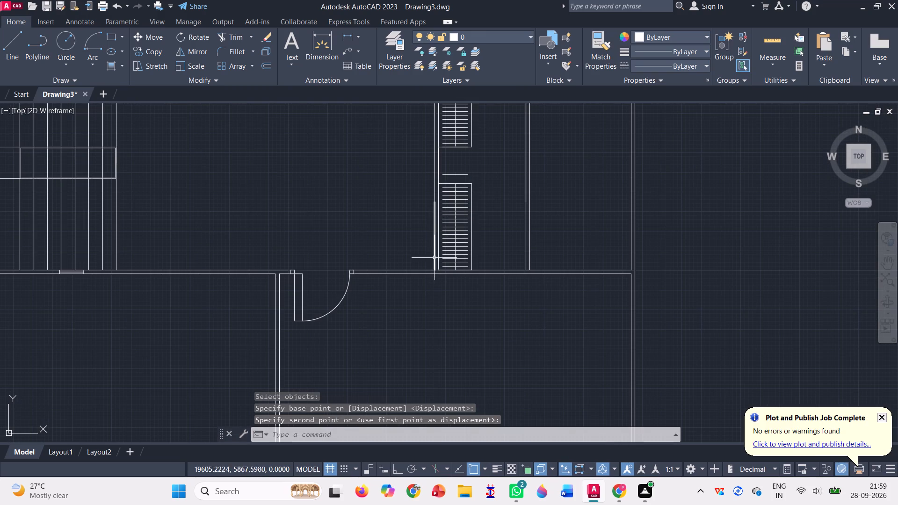
pyautogui.scroll(3, 454, 173)
pyautogui.click(454, 184)
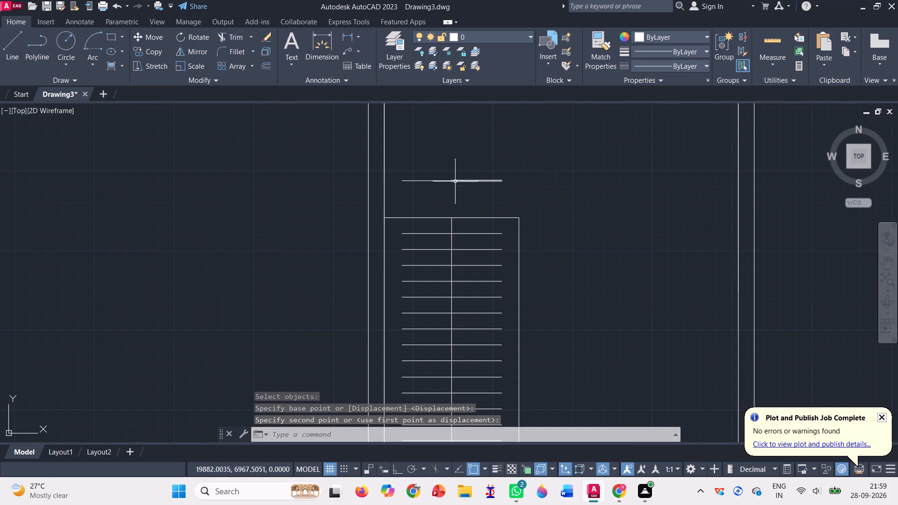
pyautogui.click(544, 177)
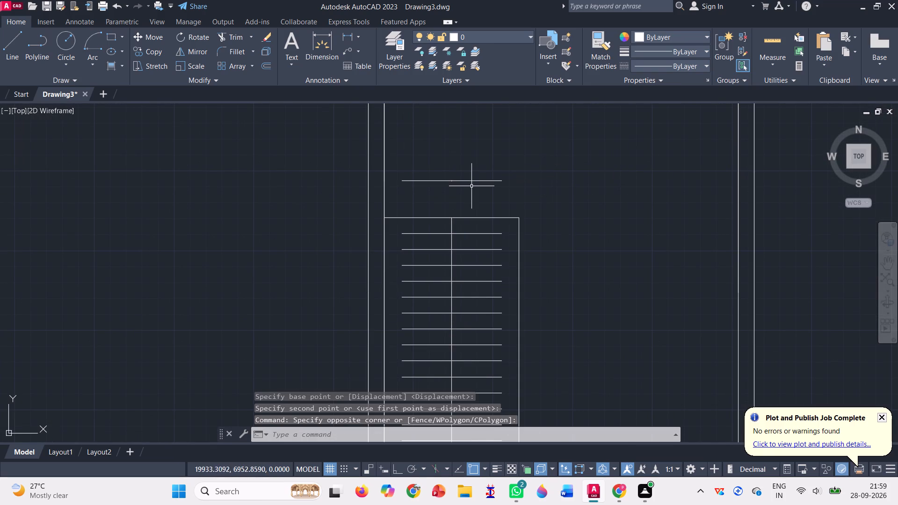
pyautogui.click(472, 182)
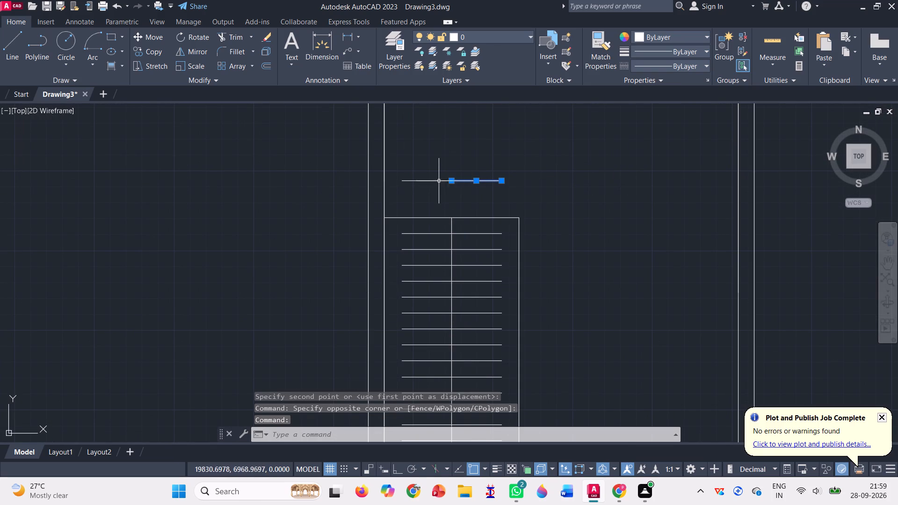
pyautogui.click(439, 179)
pyautogui.press('Delete')
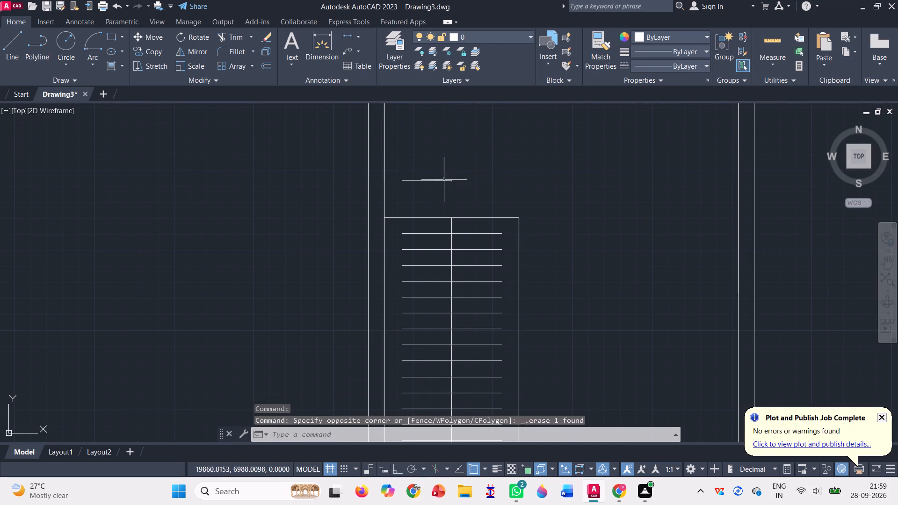
pyautogui.click(432, 181)
pyautogui.press('Delete')
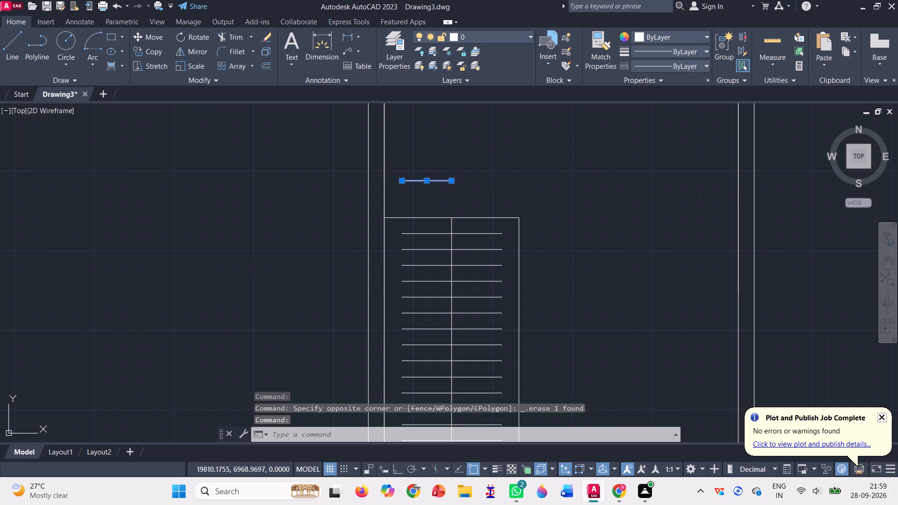
# Copy the door with both jambs from just north of the small east room onto the room's partition, near its south end.
pyautogui.scroll(-3, 425, 186)
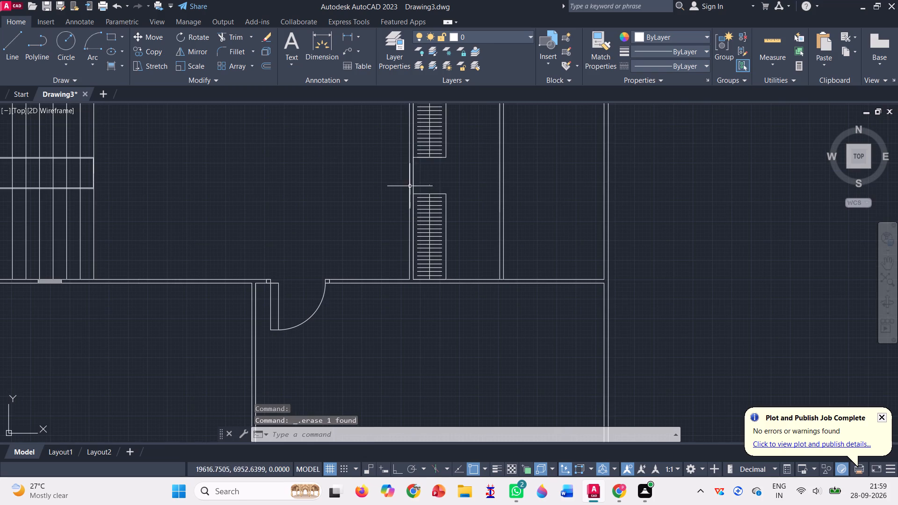
pyautogui.scroll(-2, 403, 186)
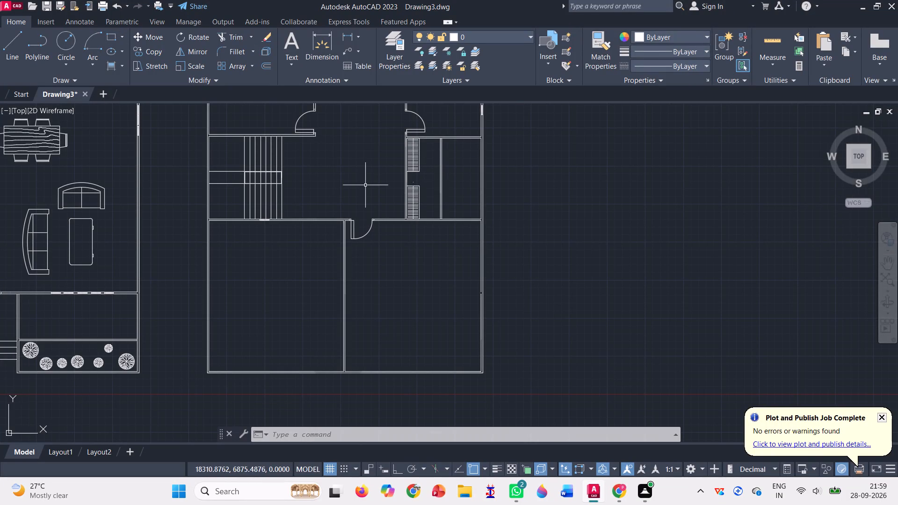
pyautogui.click(158, 50)
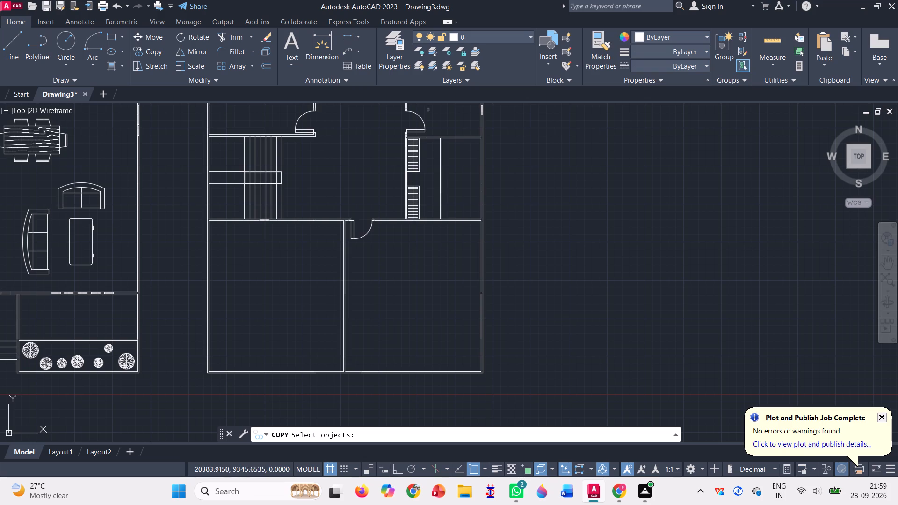
pyautogui.scroll(4, 428, 110)
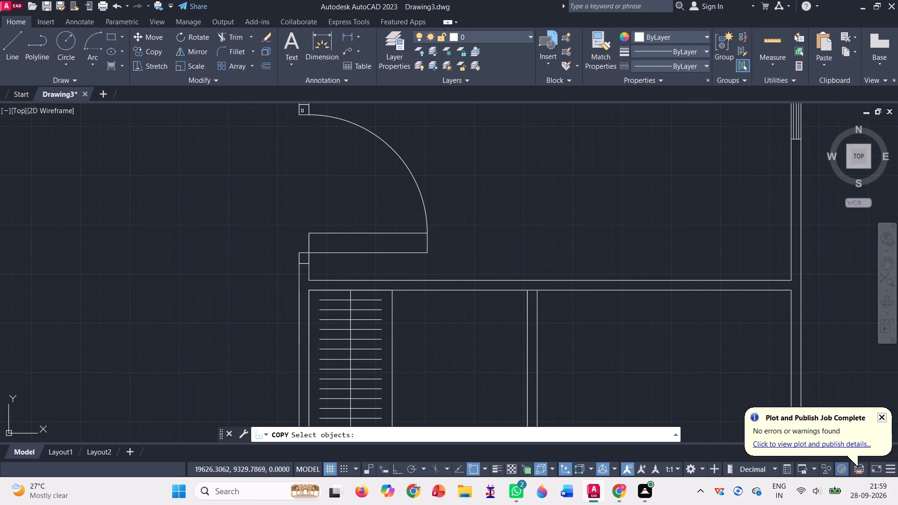
pyautogui.scroll(-2, 325, 151)
pyautogui.scroll(2, 318, 117)
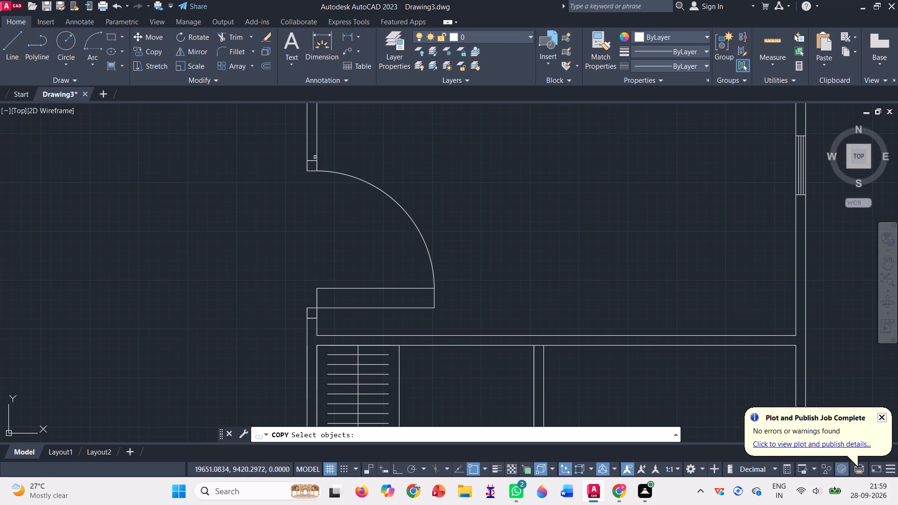
pyautogui.click(311, 160)
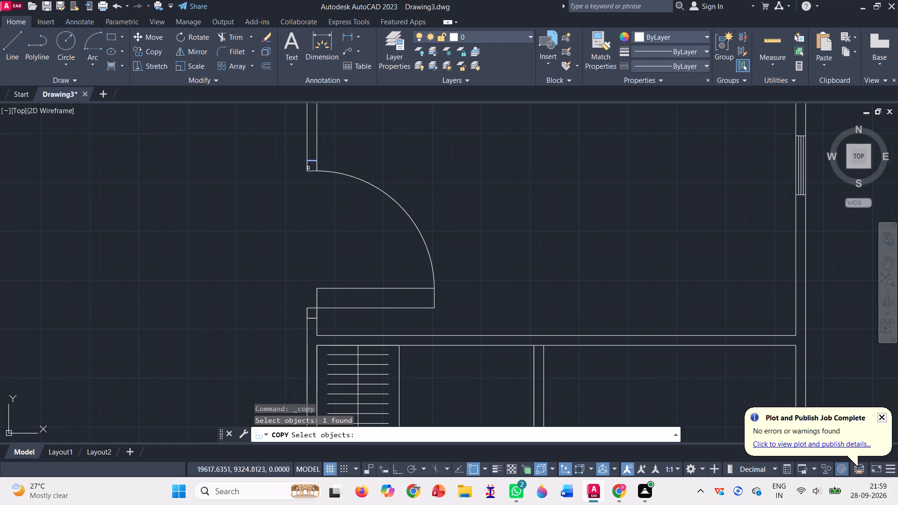
pyautogui.click(308, 167)
pyautogui.click(306, 167)
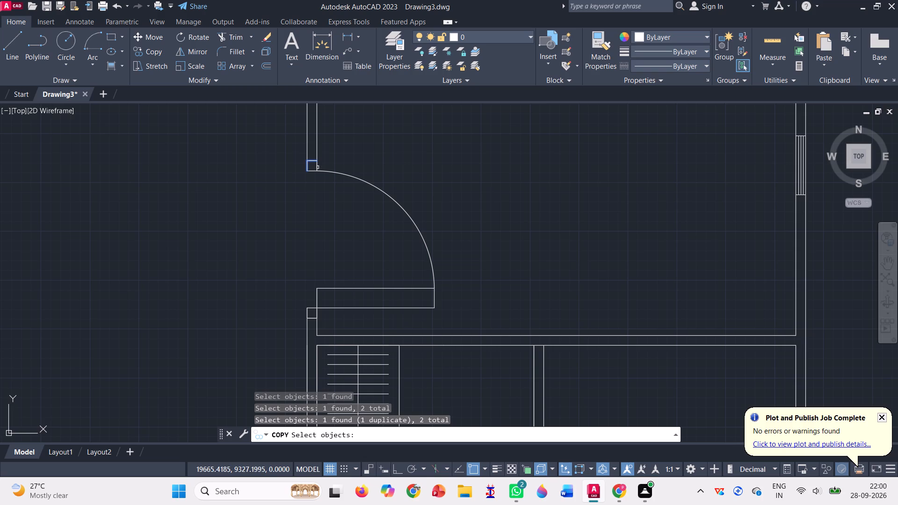
pyautogui.click(318, 167)
pyautogui.click(312, 170)
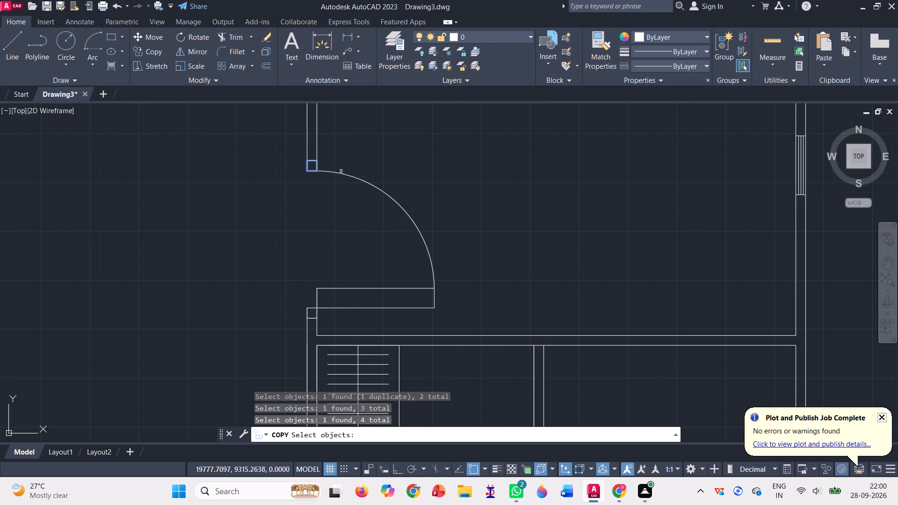
pyautogui.click(354, 175)
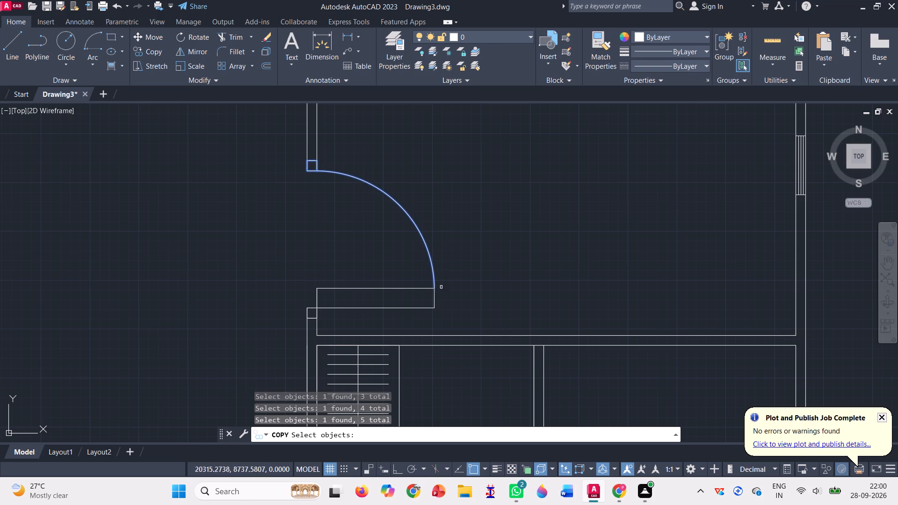
pyautogui.click(435, 298)
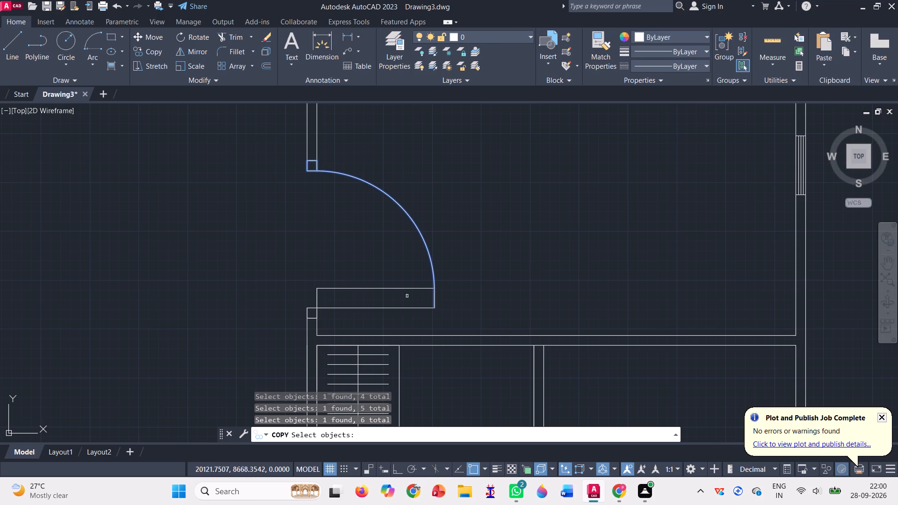
pyautogui.click(408, 288)
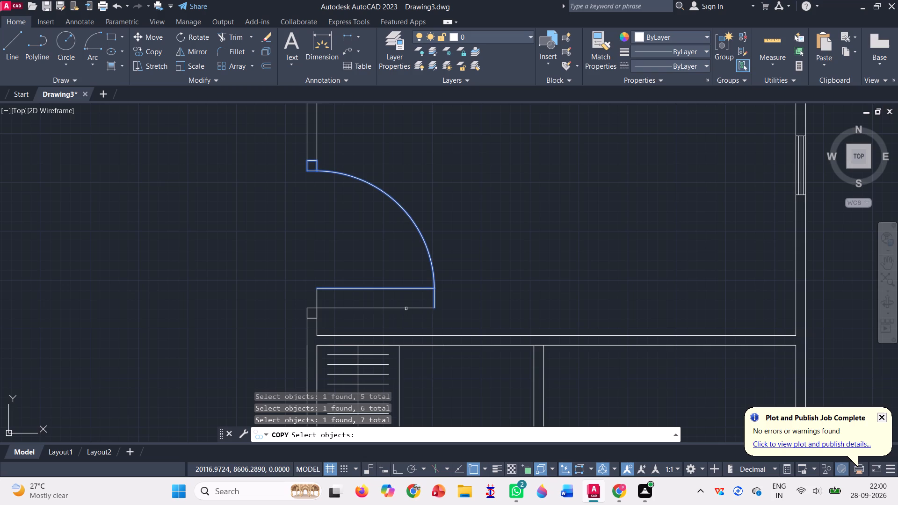
pyautogui.click(406, 309)
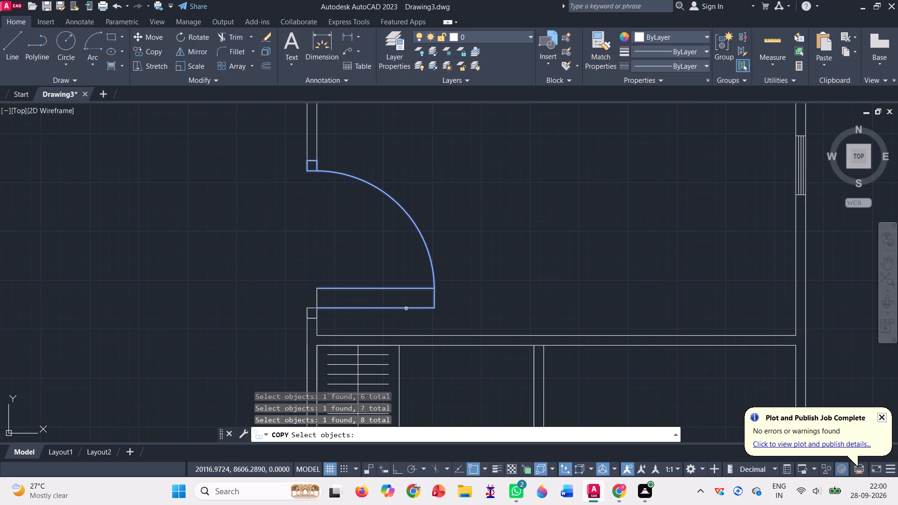
pyautogui.scroll(-1, 303, 319)
pyautogui.scroll(2, 303, 319)
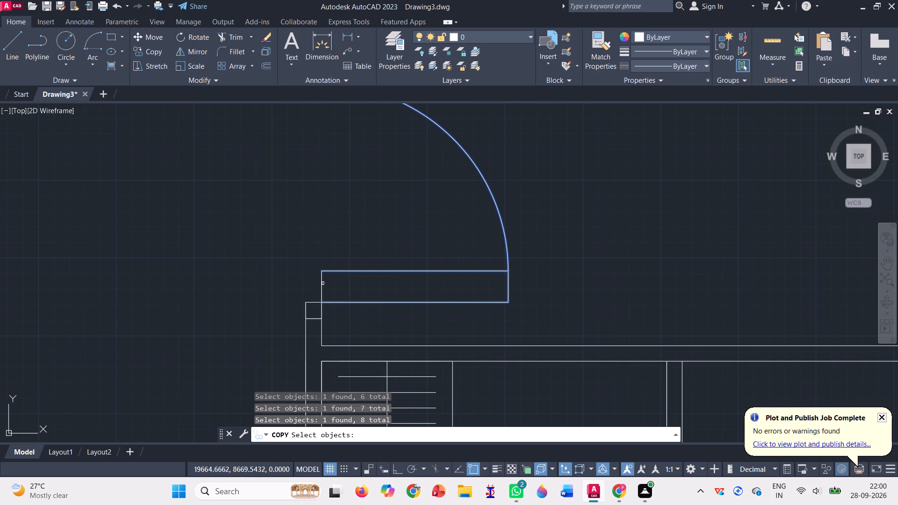
pyautogui.click(323, 283)
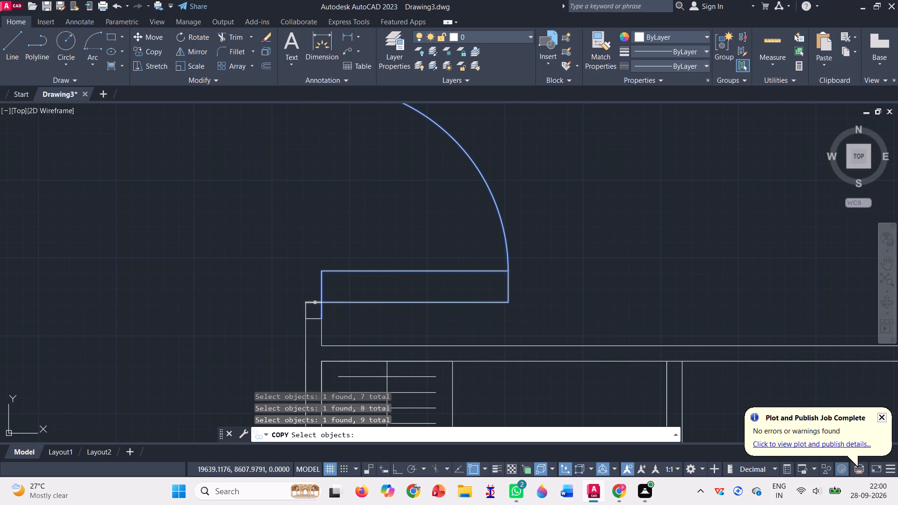
pyautogui.click(315, 303)
pyautogui.click(310, 318)
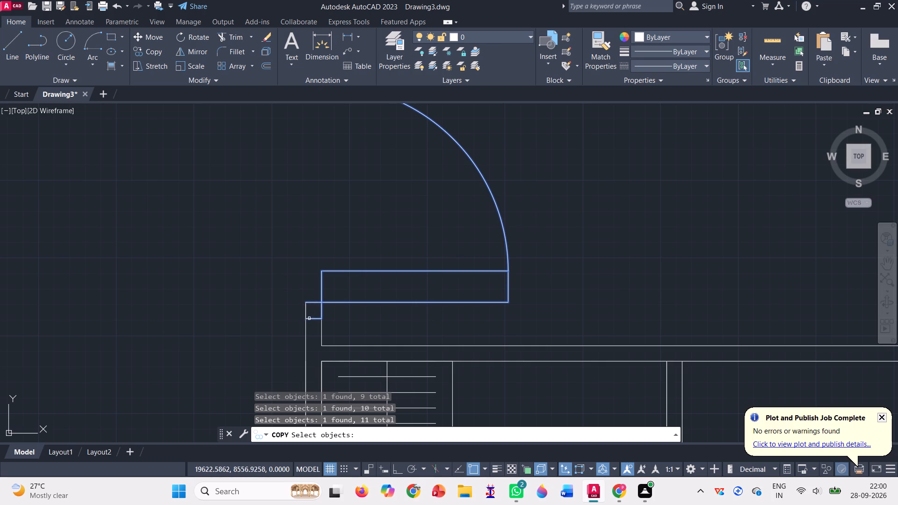
pyautogui.click(304, 312)
pyautogui.press('Return')
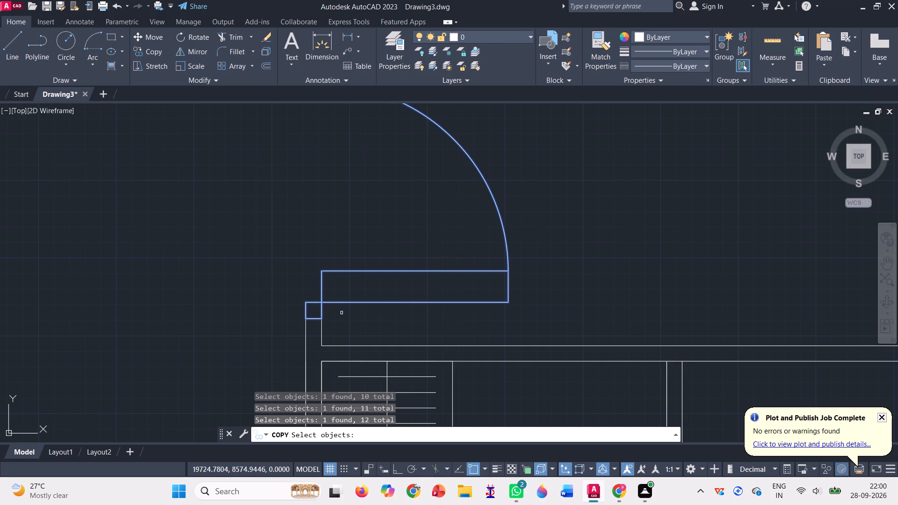
pyautogui.click(307, 322)
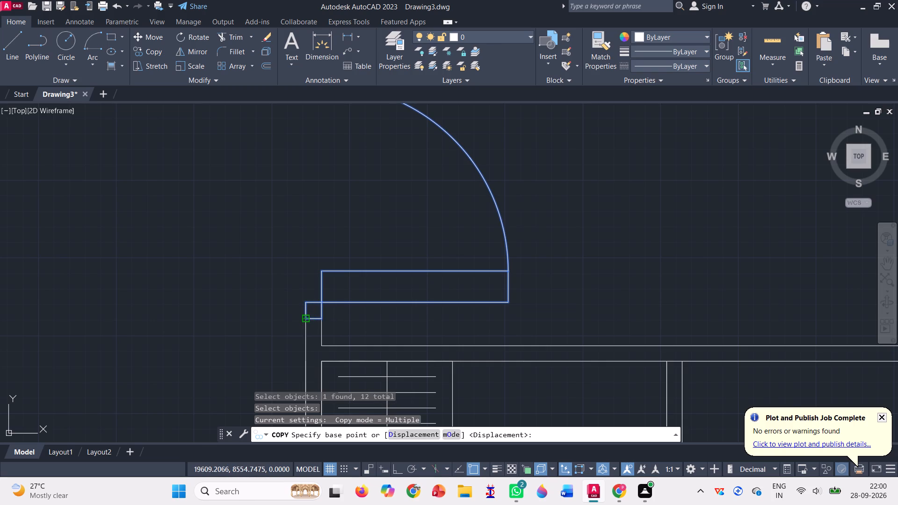
pyautogui.scroll(-4, 308, 322)
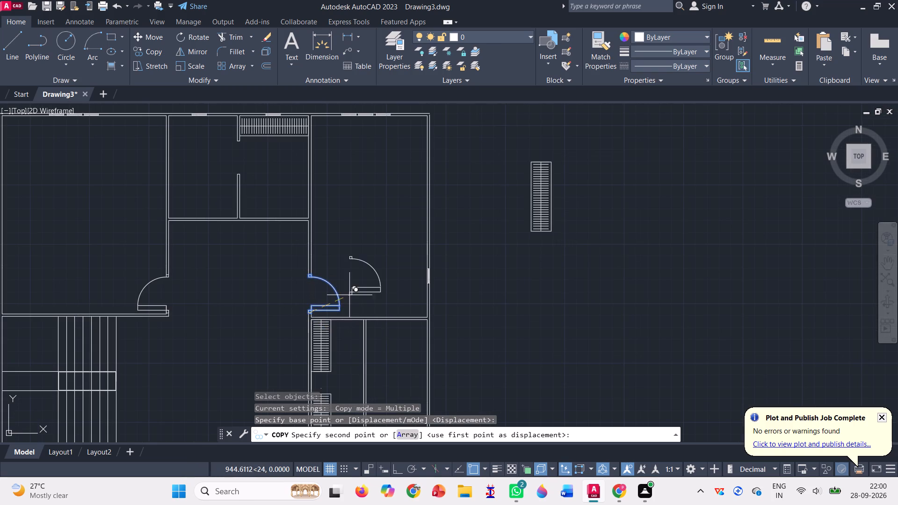
pyautogui.scroll(-1, 349, 295)
pyautogui.scroll(1, 358, 383)
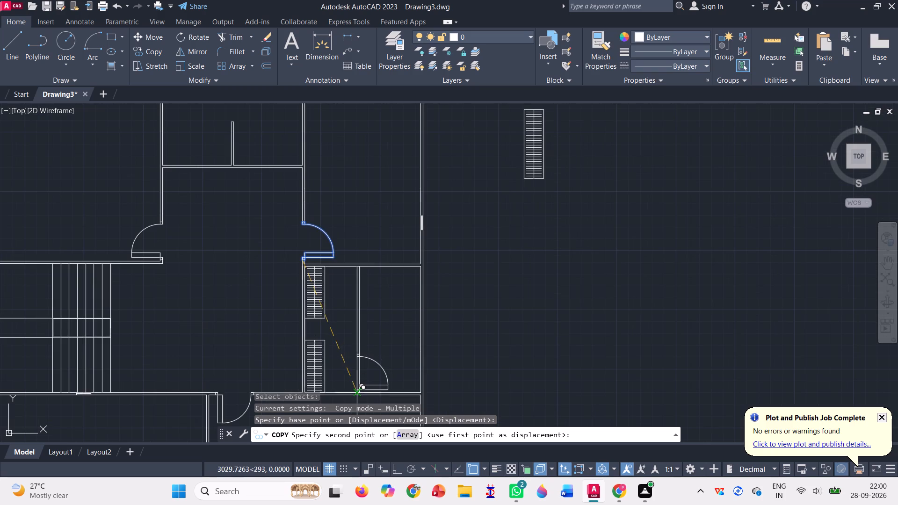
pyautogui.scroll(2, 354, 394)
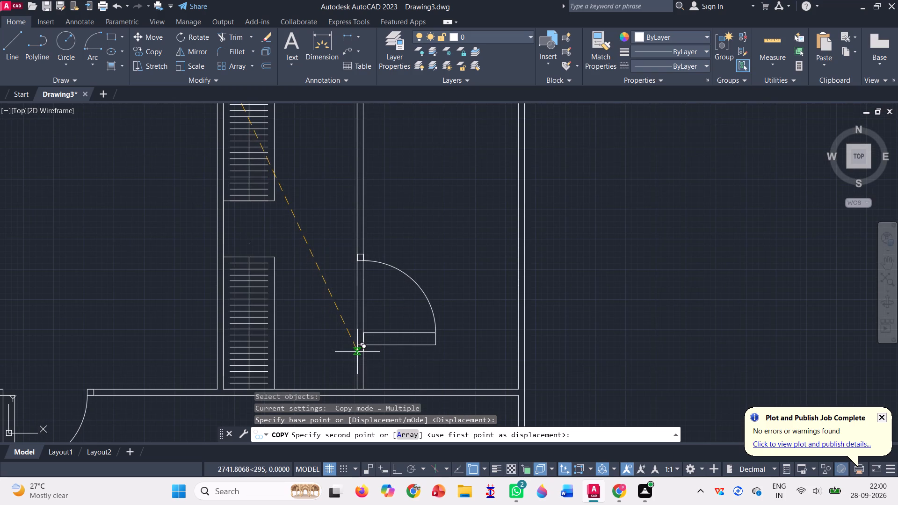
pyautogui.click(357, 352)
pyautogui.press('Escape')
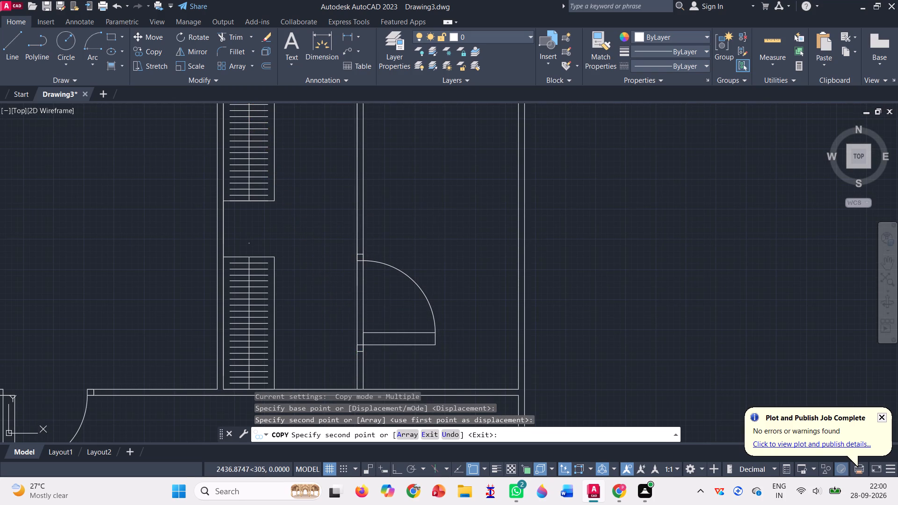
# Trim away both partition lines between the copied door's jambs to open the doorway.
pyautogui.scroll(-1, 384, 294)
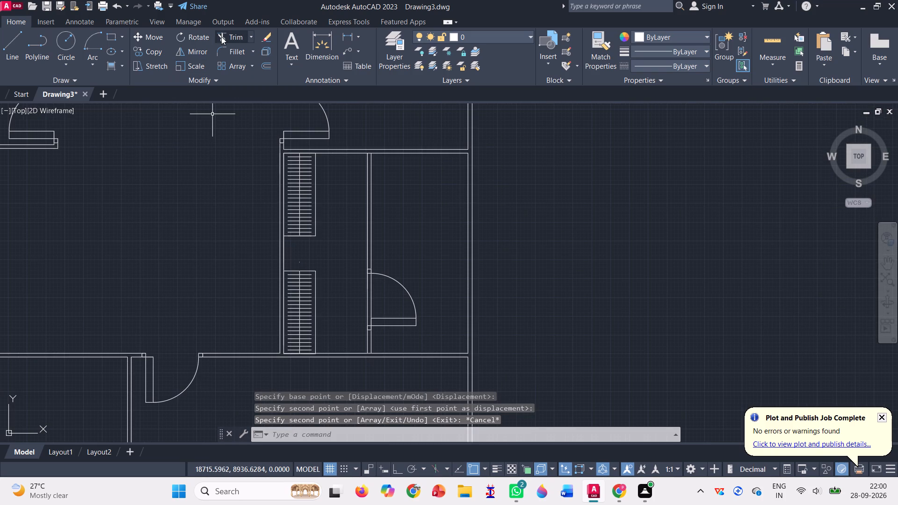
pyautogui.click(219, 37)
pyautogui.moveTo(357, 292); pyautogui.dragTo(384, 296)
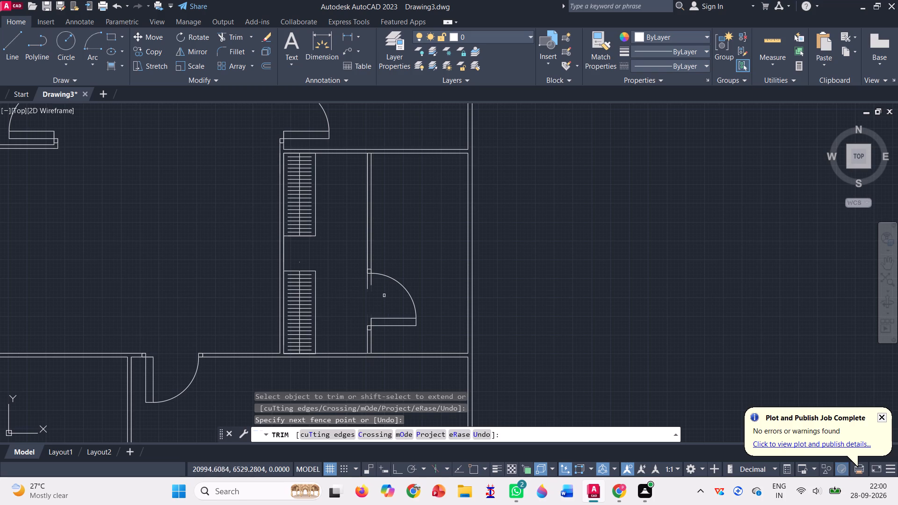
pyautogui.moveTo(362, 279); pyautogui.dragTo(374, 282)
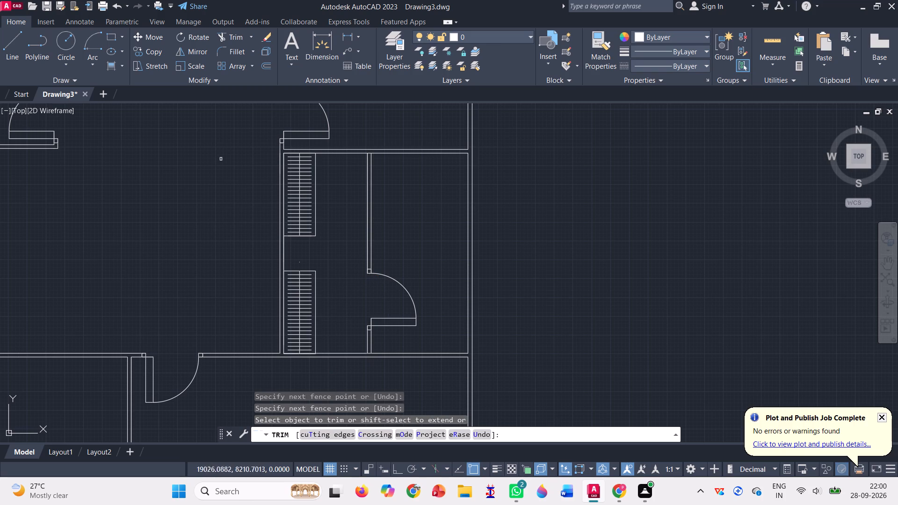
# Draw a connected line across the south wall at the partition's west face, over to the southern wardrobe's southeast corner, and across the wall again.
pyautogui.click(18, 56)
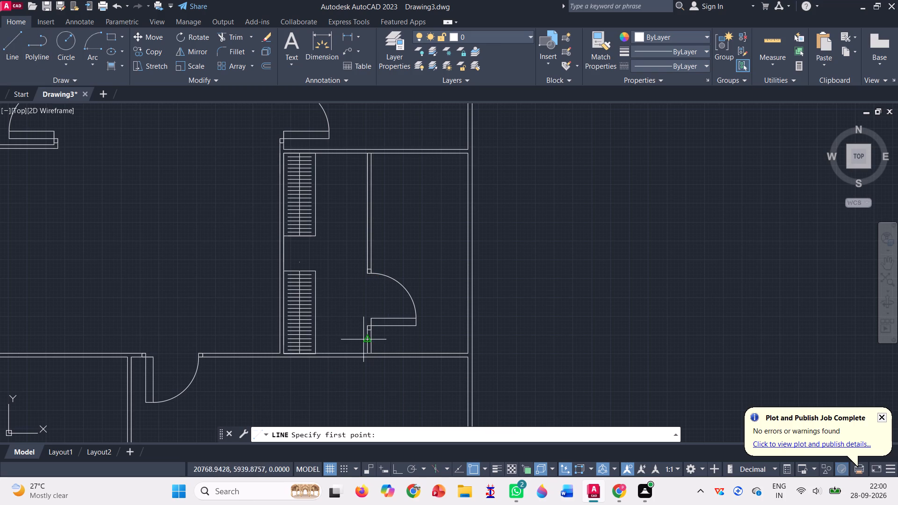
pyautogui.scroll(3, 358, 375)
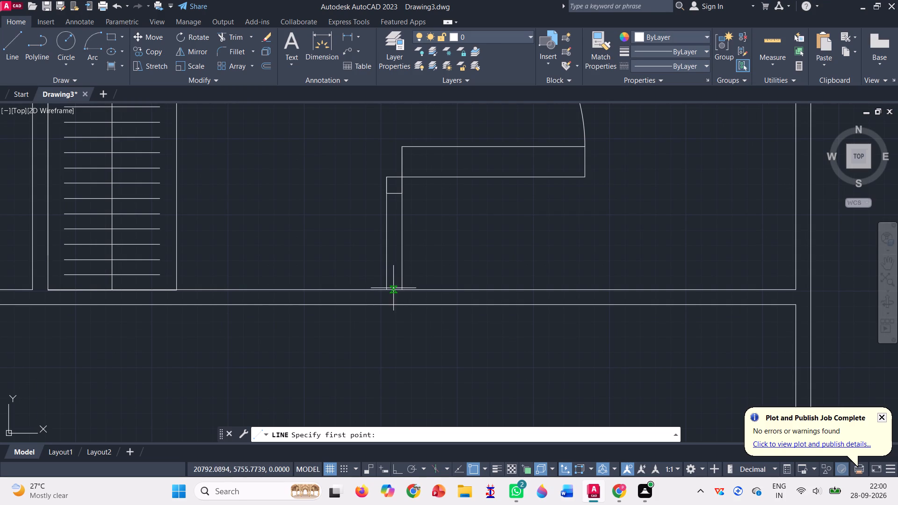
pyautogui.click(386, 287)
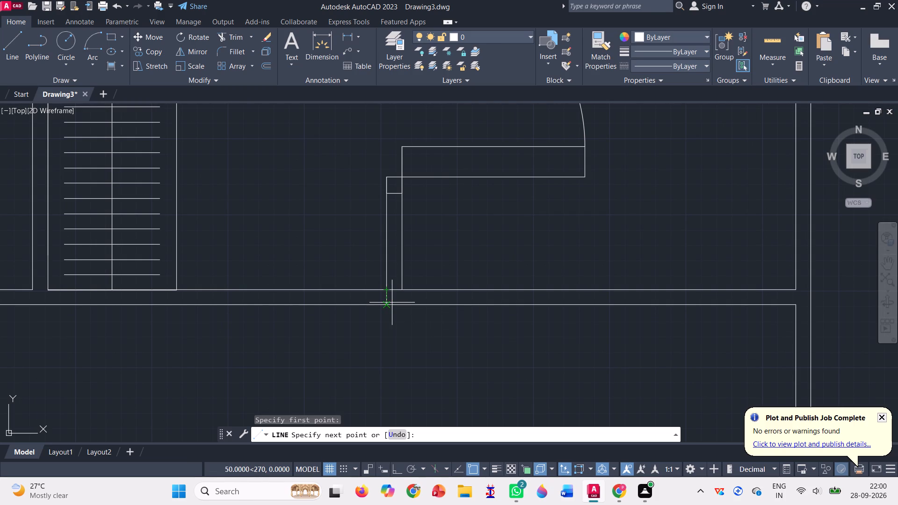
pyautogui.click(386, 306)
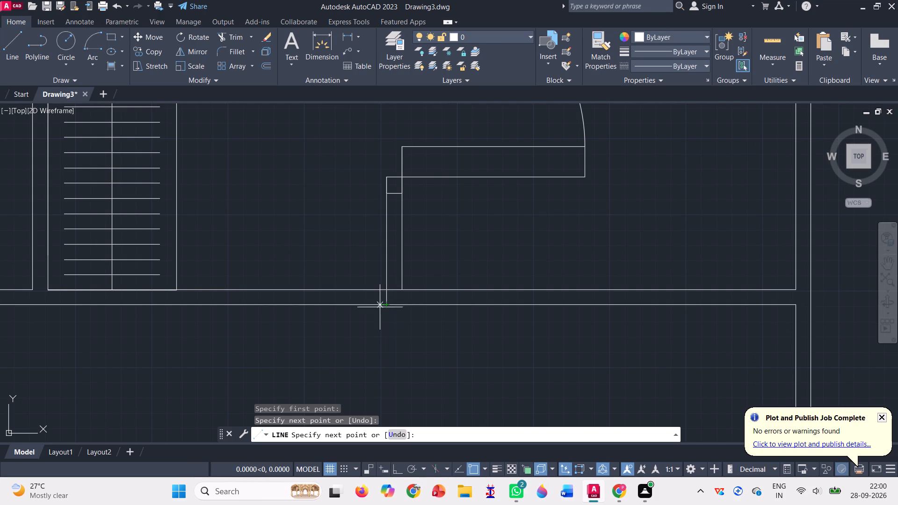
pyautogui.click(174, 289)
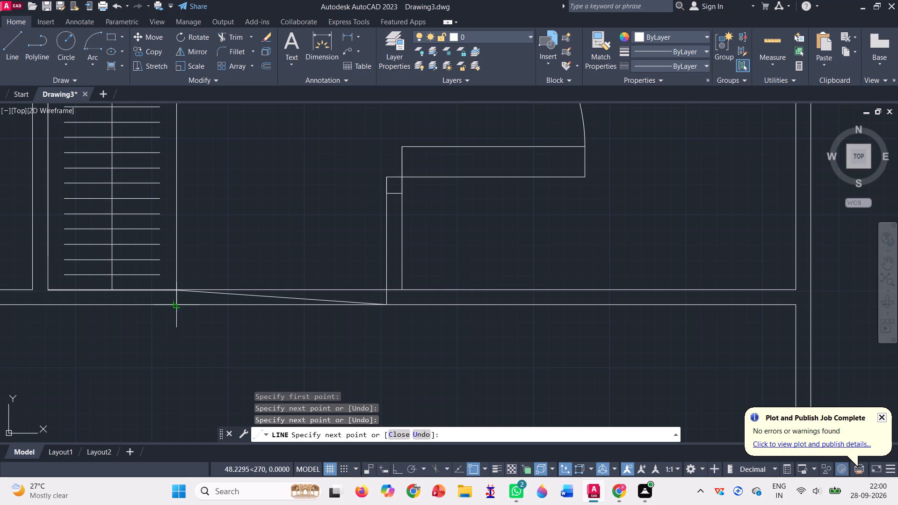
pyautogui.click(174, 307)
pyautogui.press('Return')
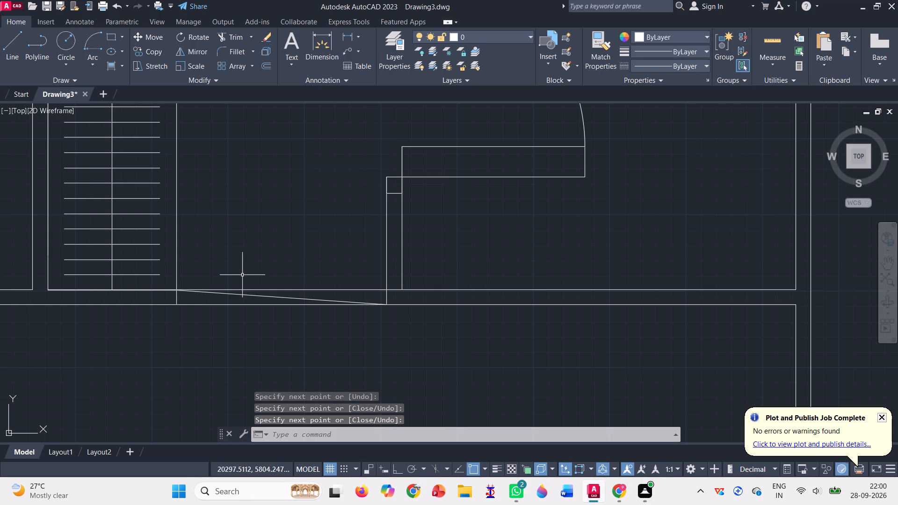
# Trim away both south wall lines and the slanted connecting line between the southern wardrobe and the partition, leaving an opening.
pyautogui.click(230, 37)
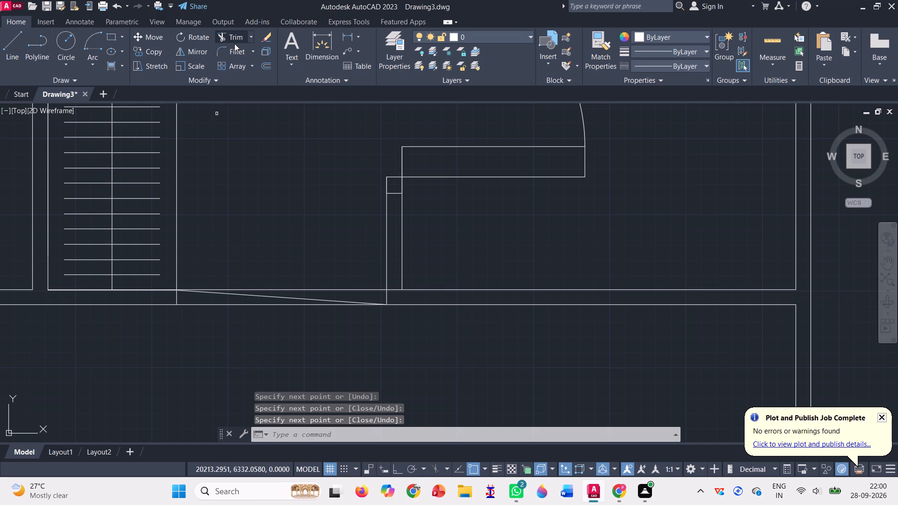
pyautogui.moveTo(261, 236); pyautogui.dragTo(260, 297)
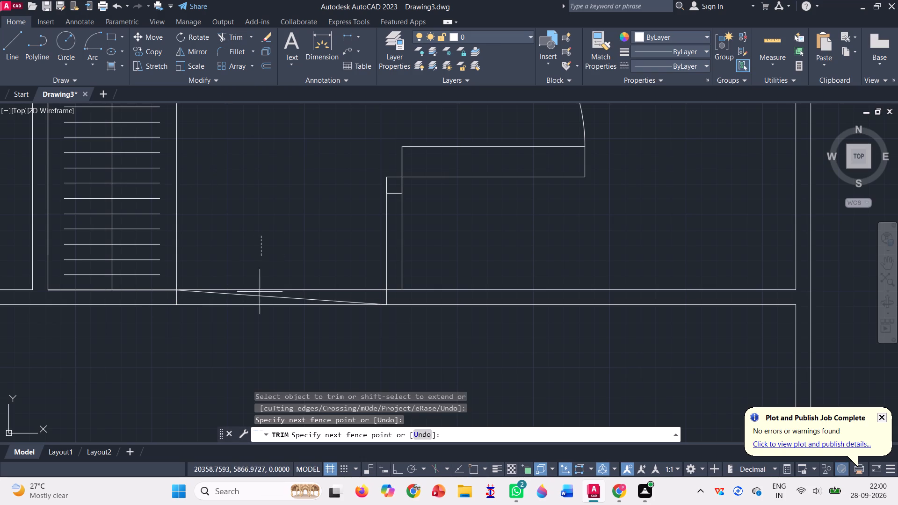
pyautogui.moveTo(260, 297); pyautogui.dragTo(262, 334)
pyautogui.scroll(-1, 267, 279)
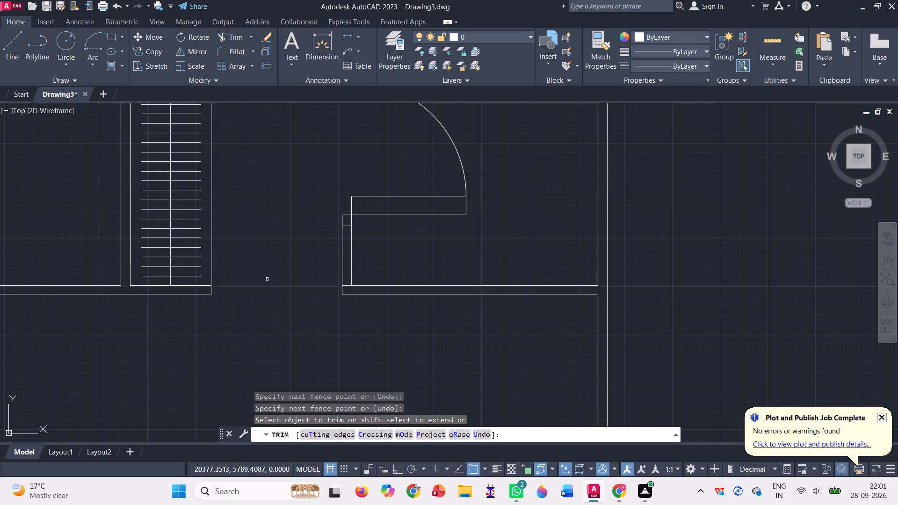
pyautogui.scroll(-3, 261, 311)
pyautogui.scroll(1, 253, 314)
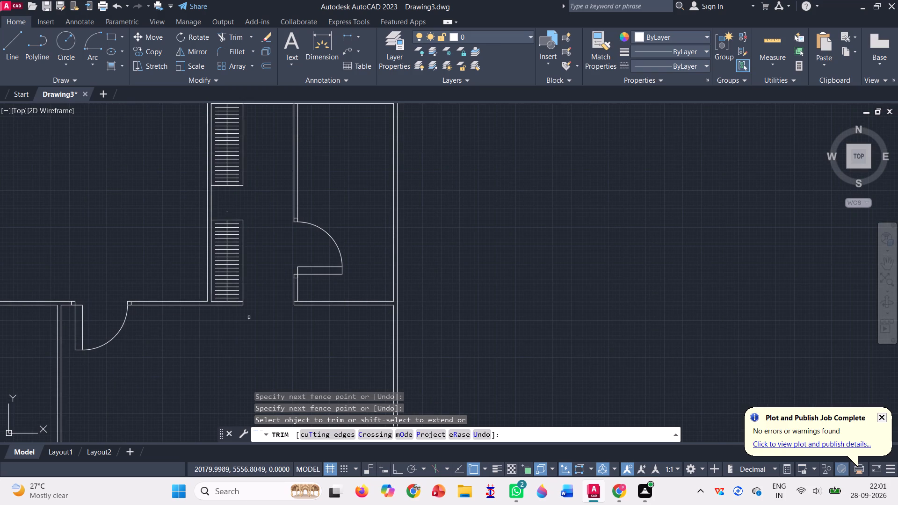
pyautogui.scroll(-1, 273, 315)
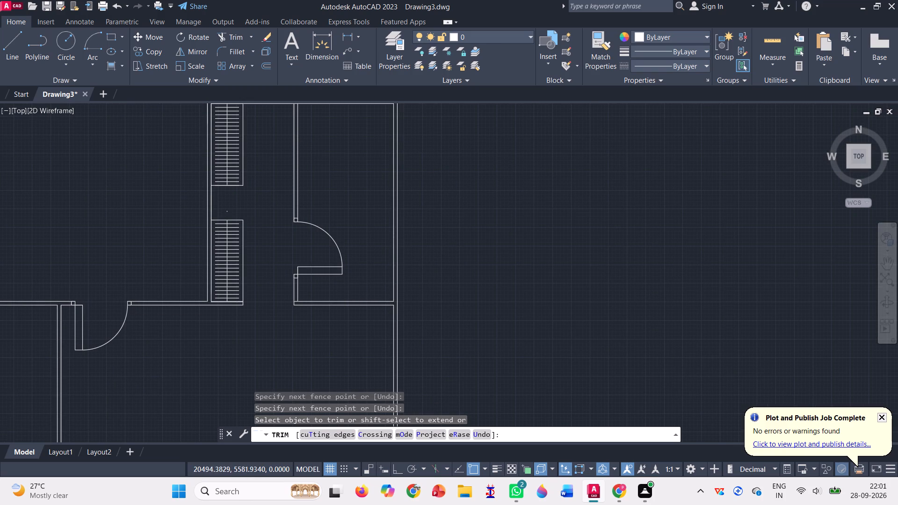
# Remove all the lines of the spare wardrobe standing outside the layout, east of the northeast room, with Trim.
pyautogui.scroll(-1, 271, 315)
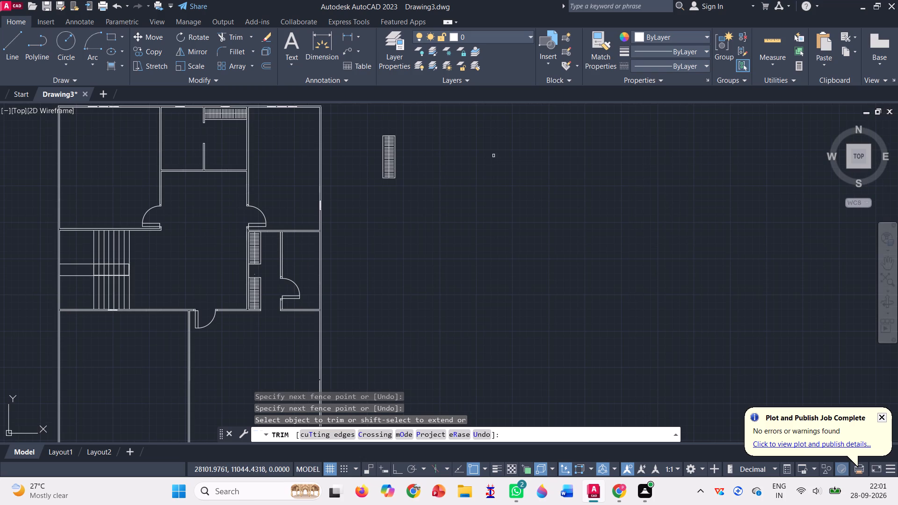
pyautogui.moveTo(377, 121); pyautogui.dragTo(403, 140)
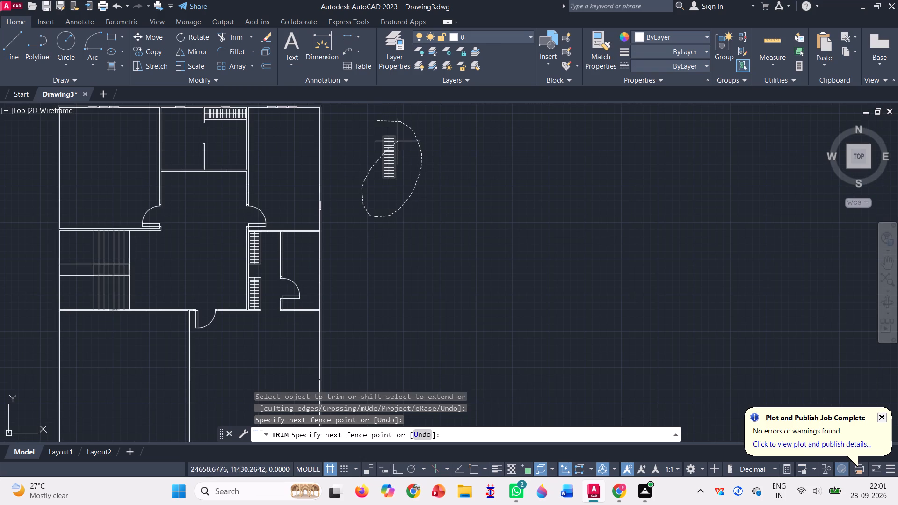
pyautogui.moveTo(403, 140); pyautogui.dragTo(404, 139)
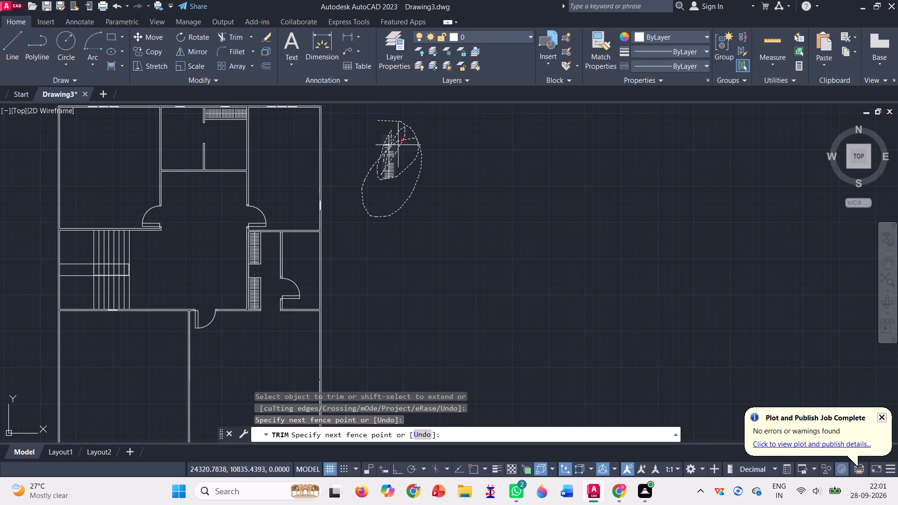
pyautogui.moveTo(404, 139); pyautogui.dragTo(414, 138)
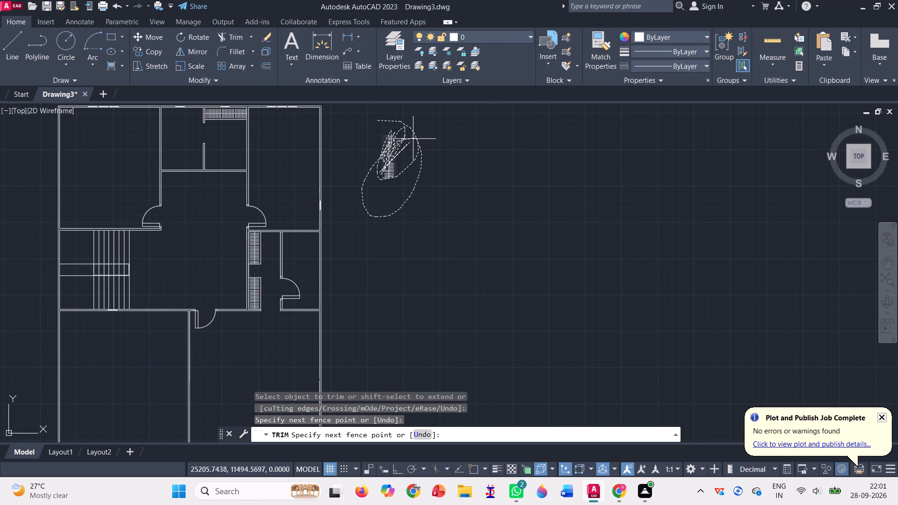
pyautogui.moveTo(414, 138); pyautogui.dragTo(391, 169)
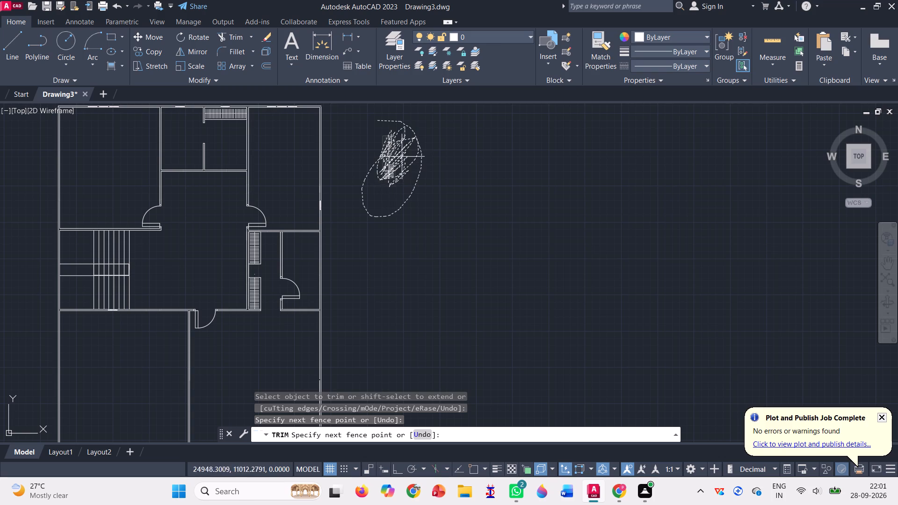
pyautogui.moveTo(391, 169); pyautogui.dragTo(399, 163)
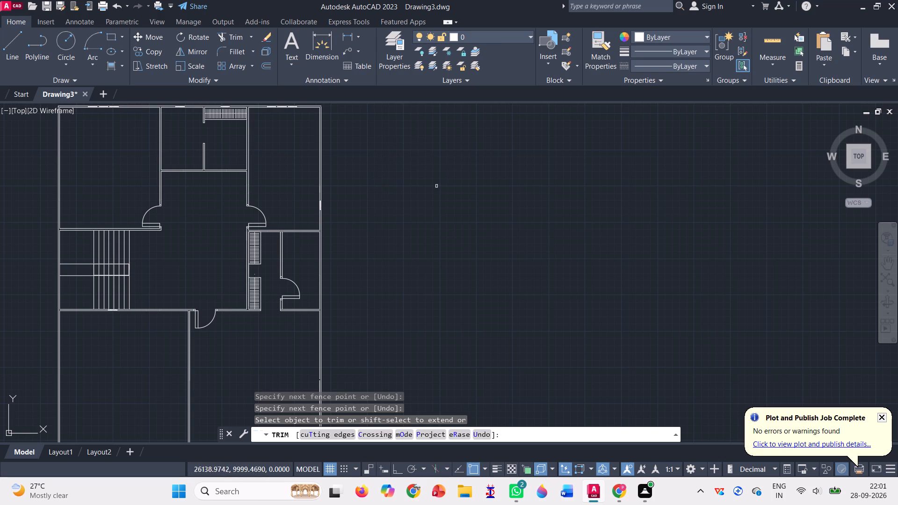
pyautogui.scroll(-1, 440, 189)
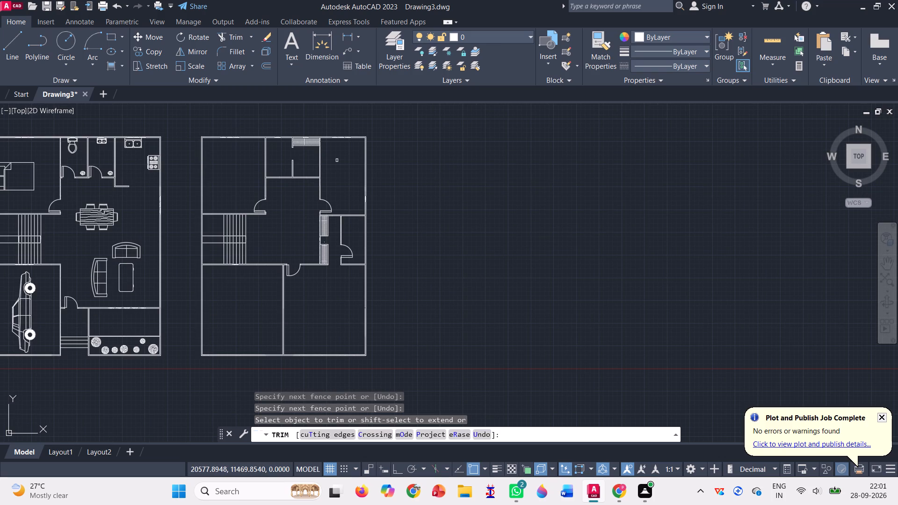
pyautogui.scroll(-1, 312, 209)
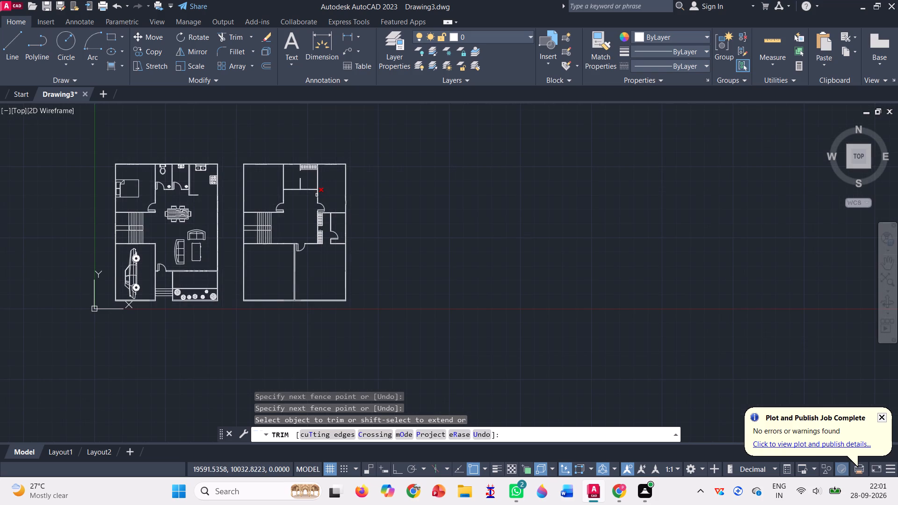
pyautogui.press('Escape')
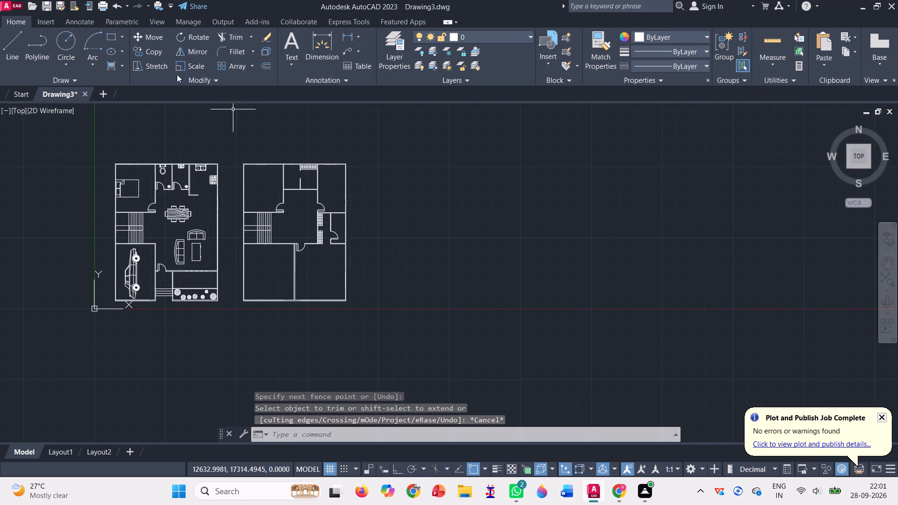
# Copy the furnished plan's double bed into the new layout's northwest room, with its headboard against the west wall.
pyautogui.click(152, 54)
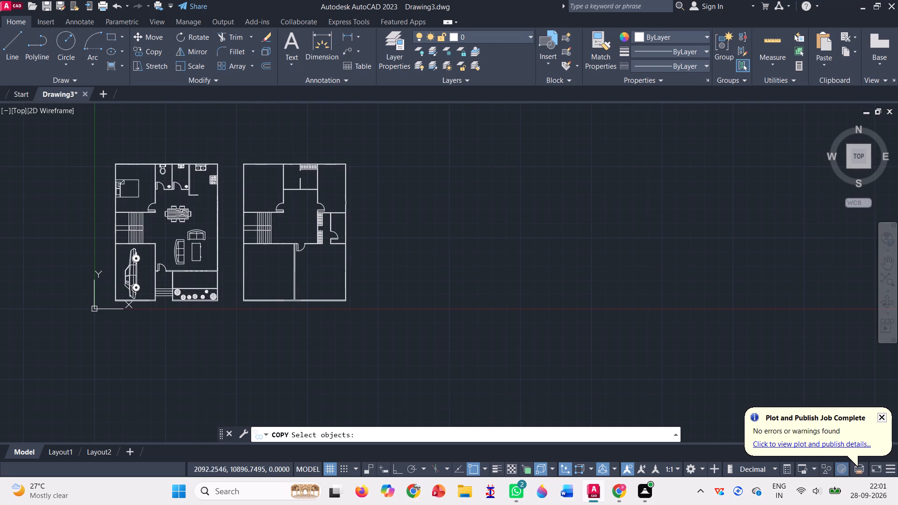
pyautogui.click(119, 186)
pyautogui.press('Return')
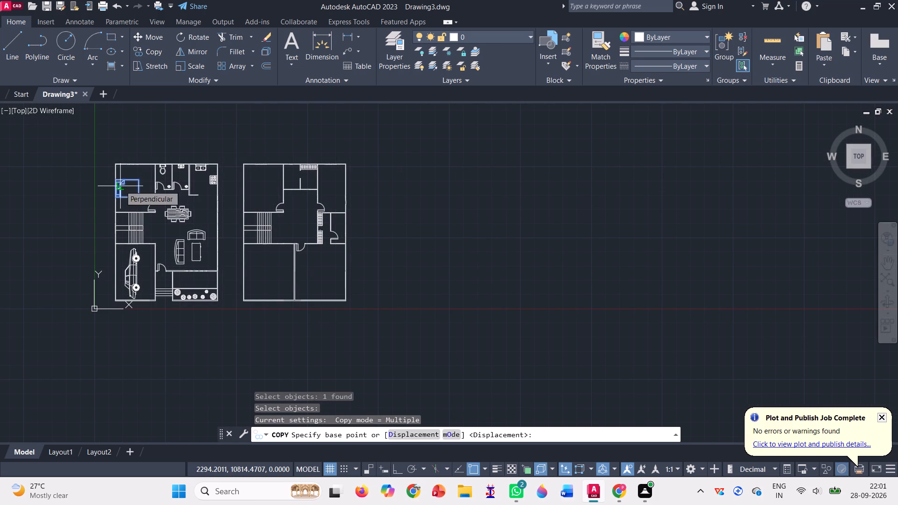
pyautogui.scroll(7, 120, 186)
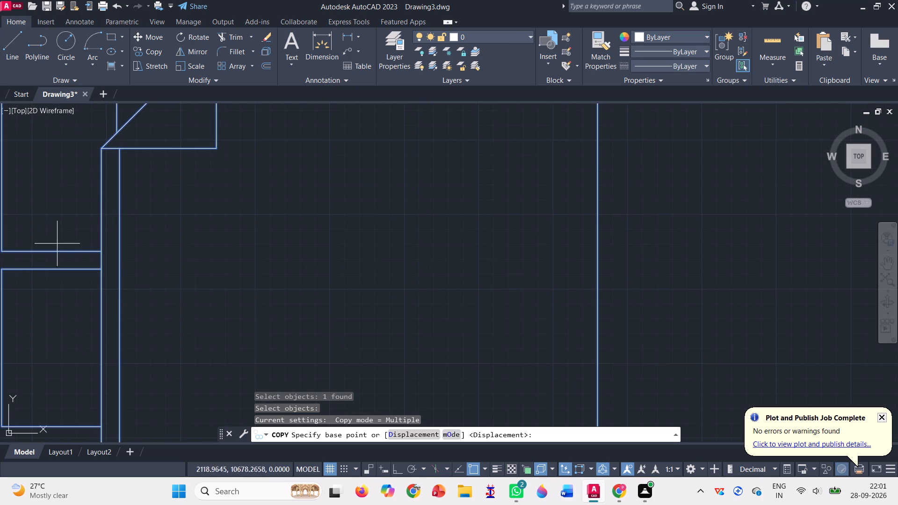
pyautogui.scroll(-2, 57, 245)
pyautogui.scroll(3, 24, 256)
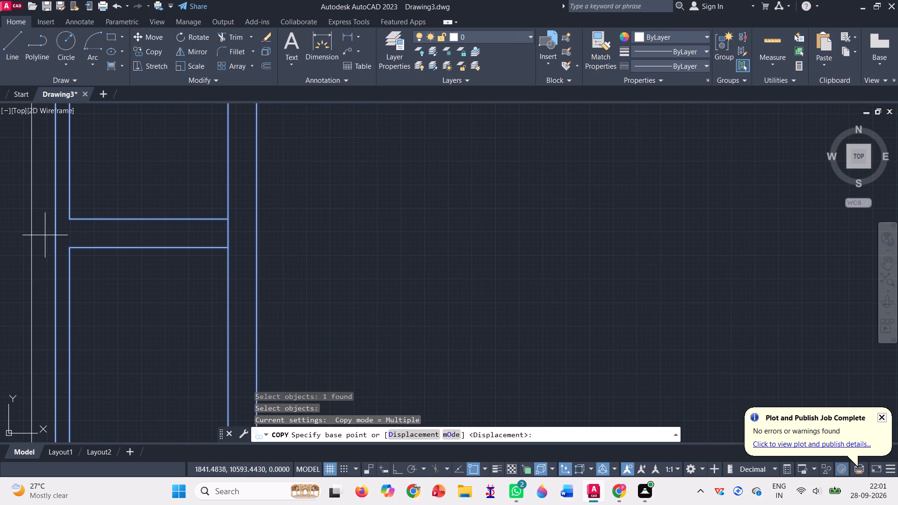
pyautogui.click(56, 232)
pyautogui.scroll(-5, 56, 232)
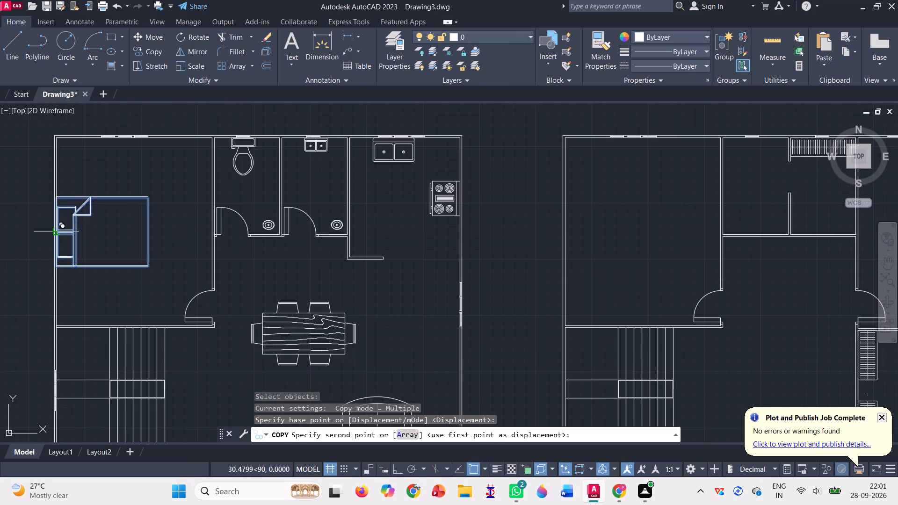
pyautogui.scroll(2, 558, 215)
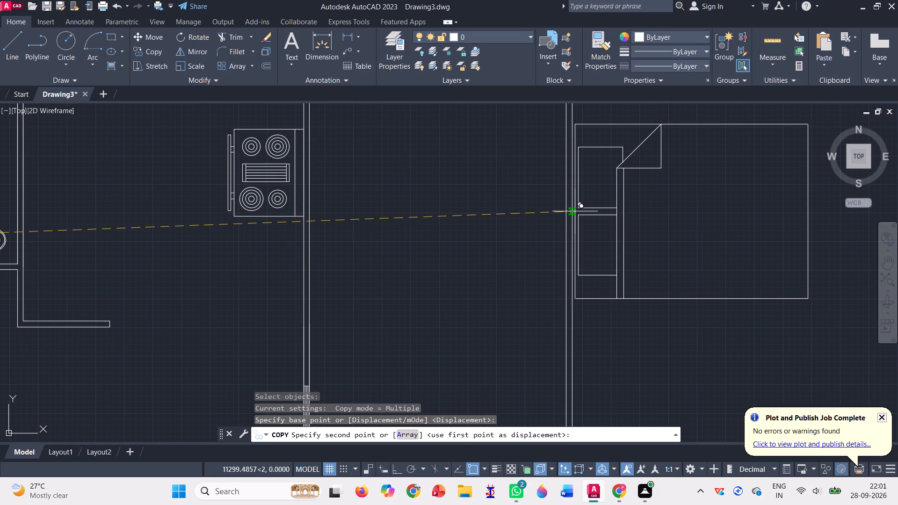
pyautogui.click(575, 211)
# Place another copy of the bed in the empty space just east of the new layout.
pyautogui.scroll(-2, 433, 238)
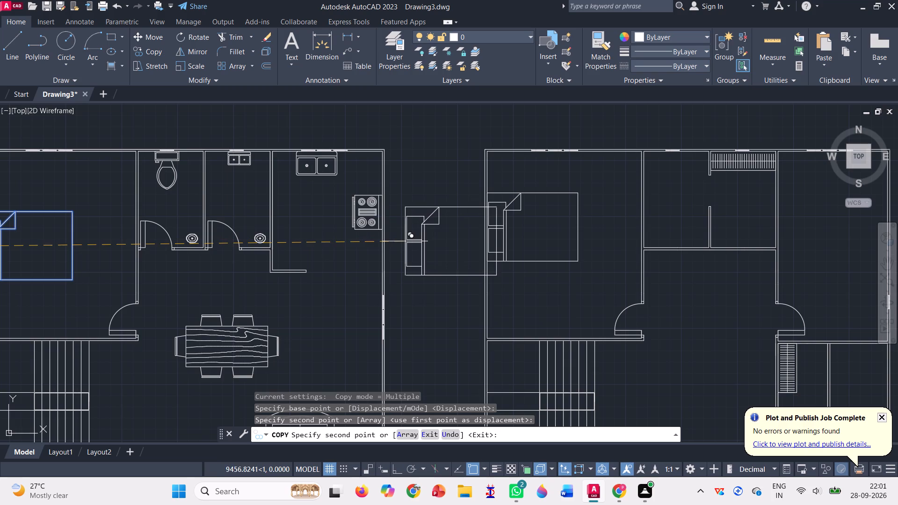
pyautogui.scroll(-2, 345, 238)
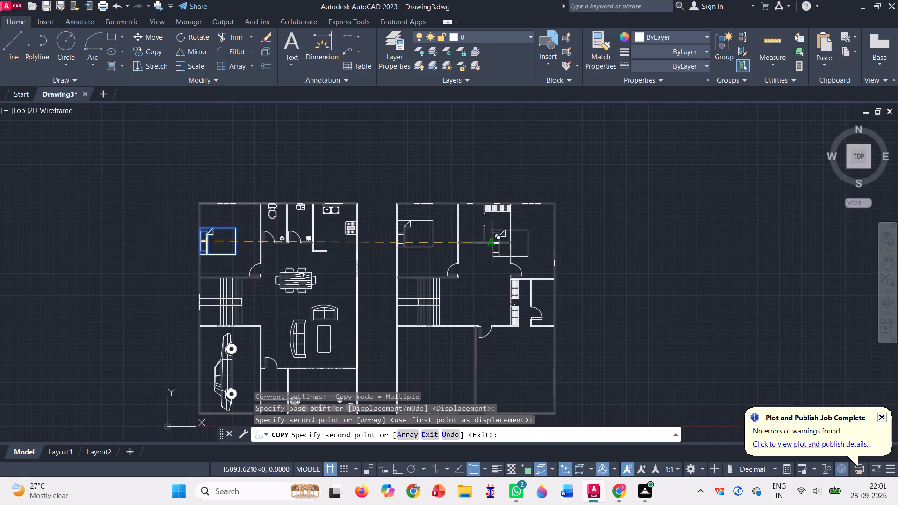
pyautogui.click(585, 247)
pyautogui.press('Return')
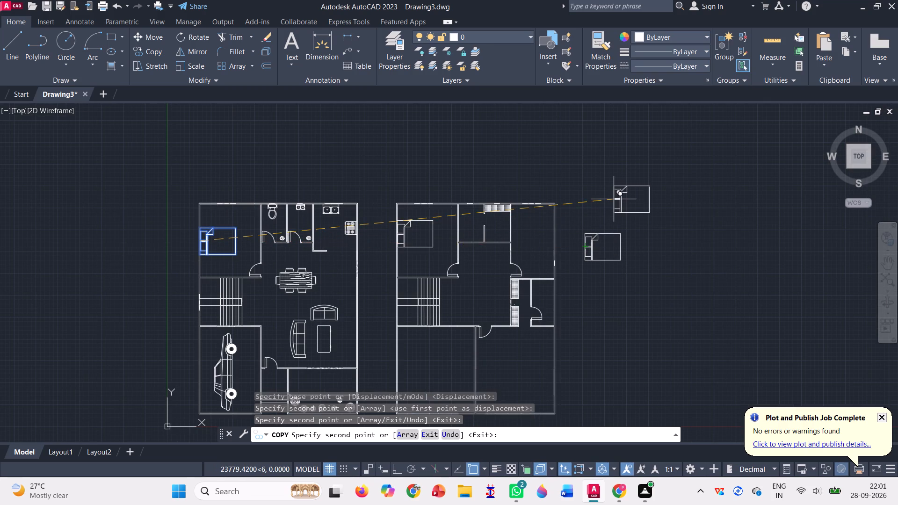
# Rotate the spare bed outside the layout by 180° about its northwest corner, with Ortho on.
pyautogui.click(181, 39)
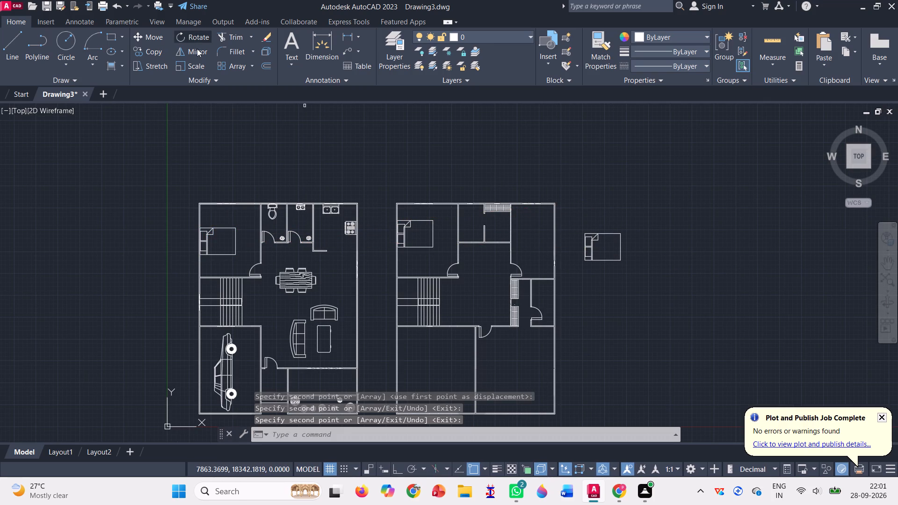
pyautogui.click(593, 252)
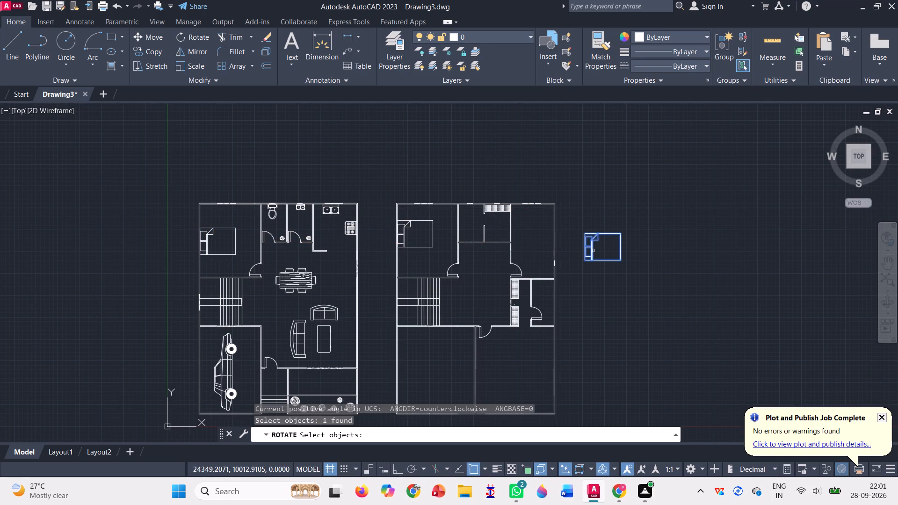
pyautogui.press('Return')
pyautogui.scroll(2, 594, 251)
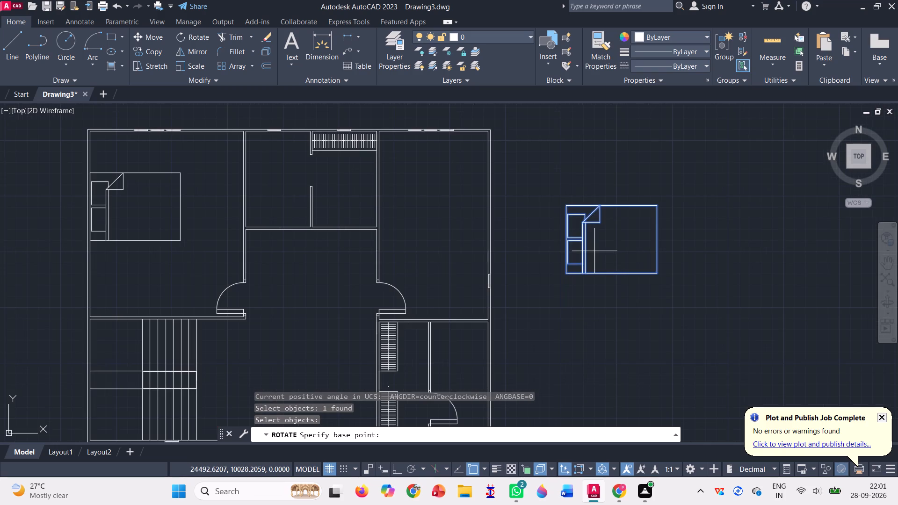
pyautogui.click(567, 209)
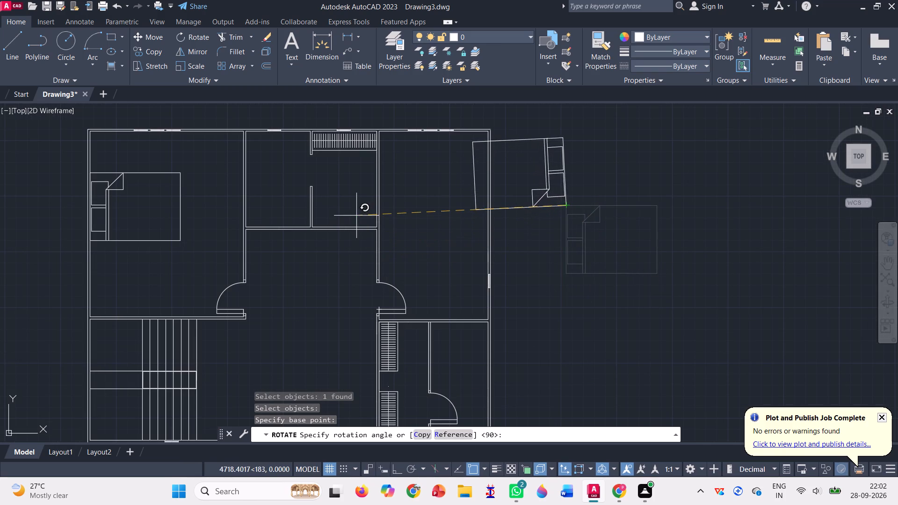
pyautogui.click(396, 469)
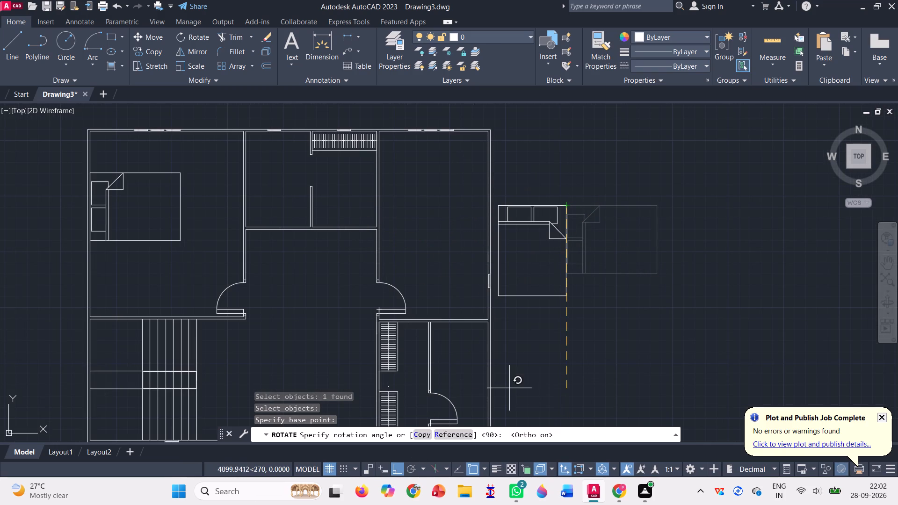
pyautogui.click(442, 226)
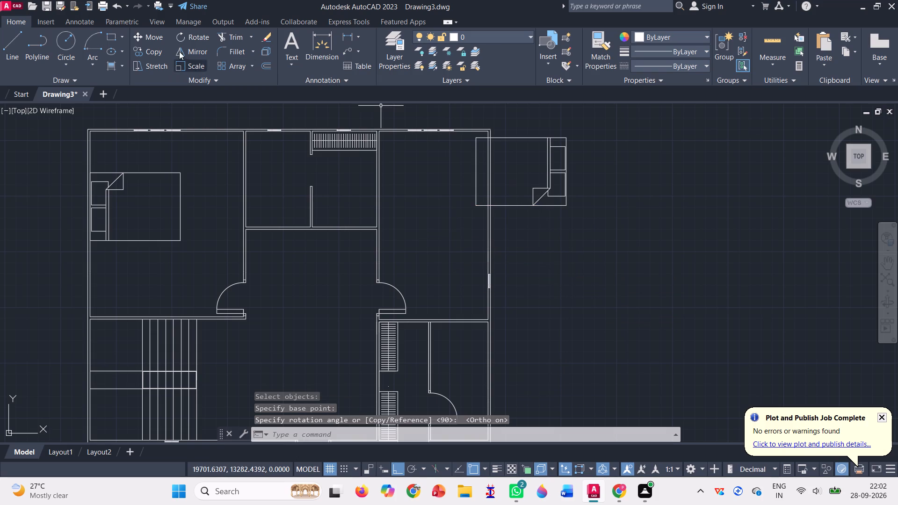
# Copy the rotated bed by its northeast corner into the northeast room, with its headboard against the east wall and Ortho off.
pyautogui.click(158, 50)
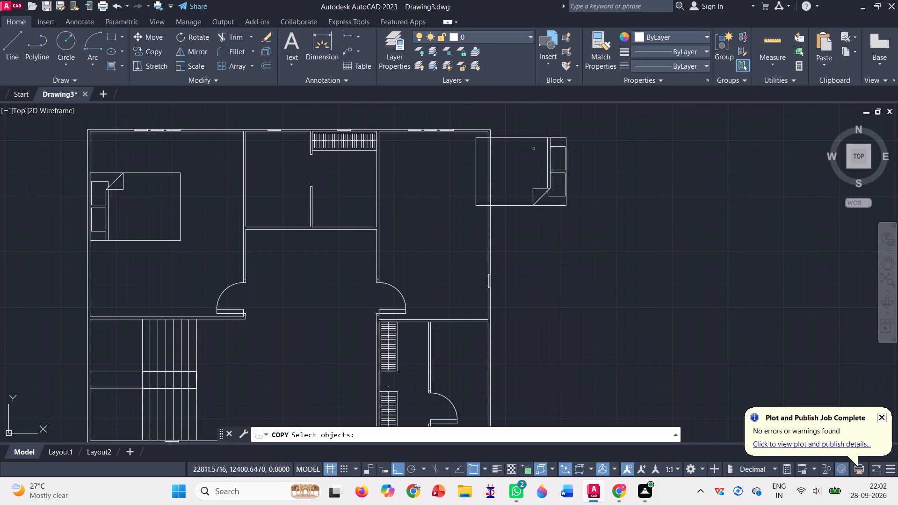
pyautogui.click(551, 162)
pyautogui.press('Return')
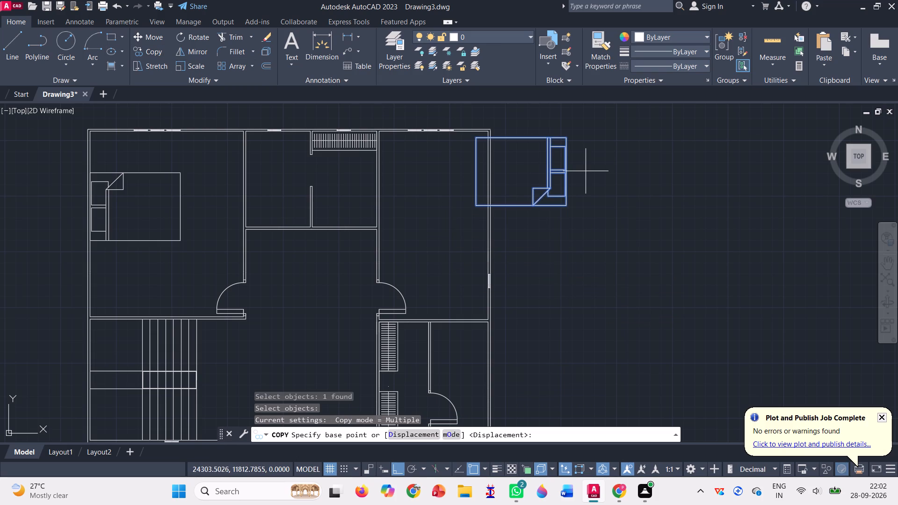
pyautogui.click(565, 140)
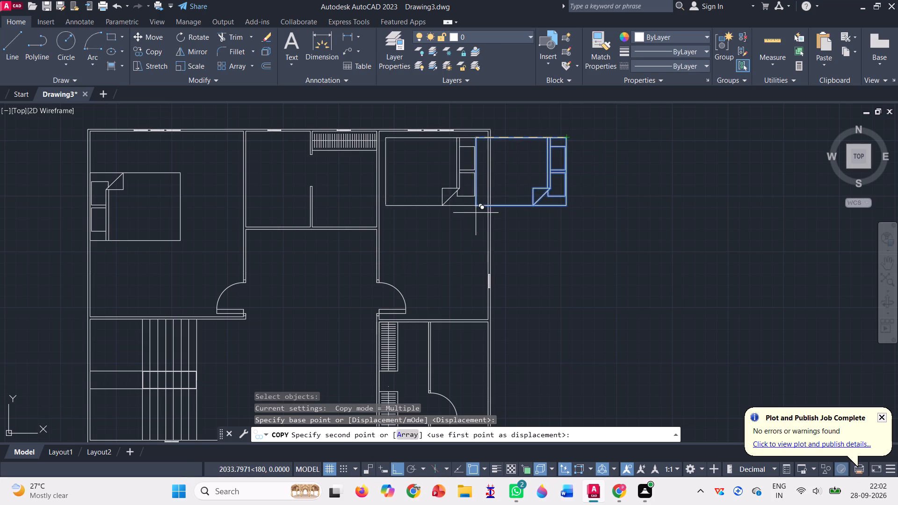
pyautogui.click(396, 468)
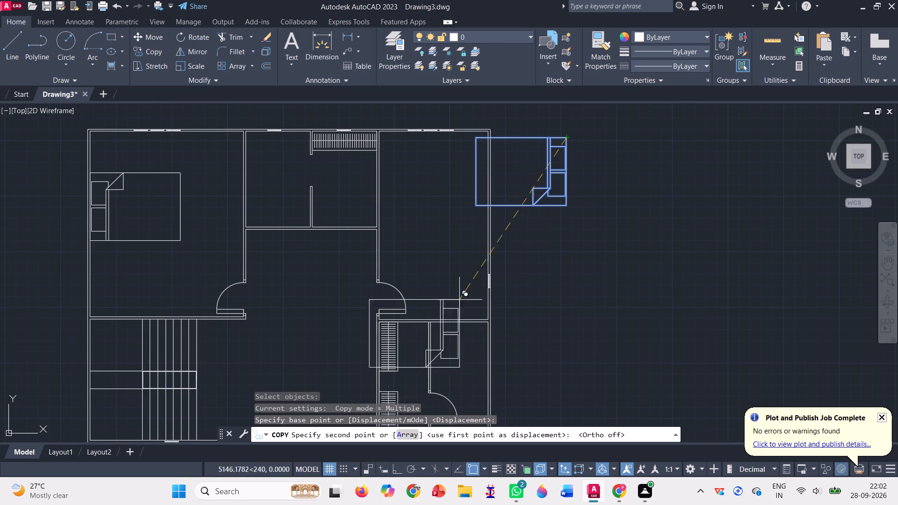
pyautogui.scroll(2, 485, 189)
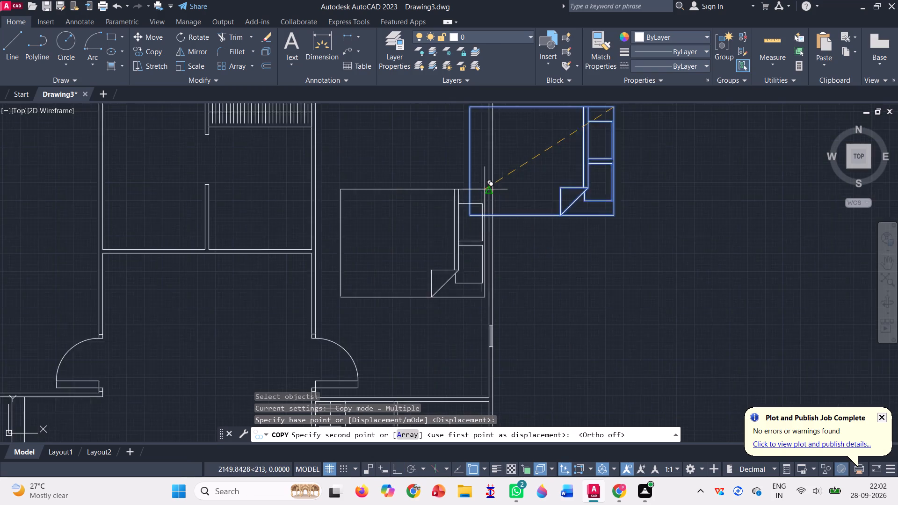
pyautogui.scroll(-1, 484, 169)
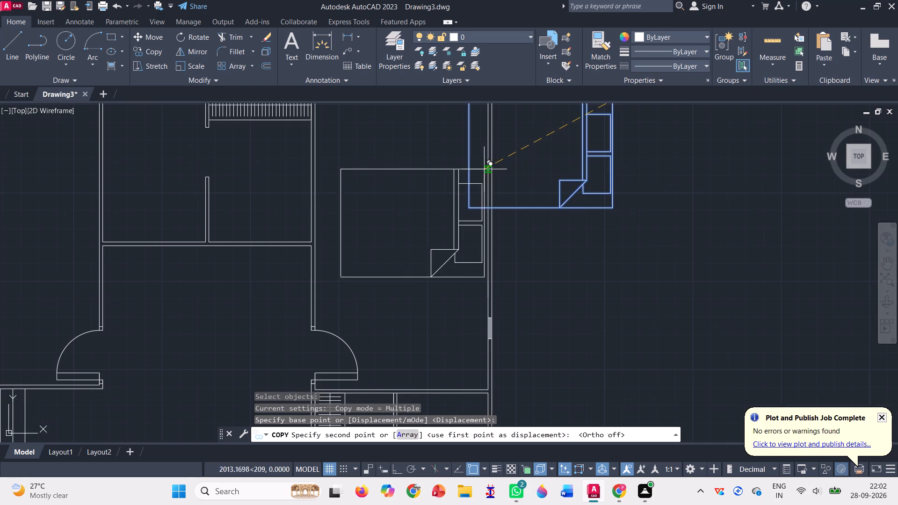
pyautogui.click(487, 153)
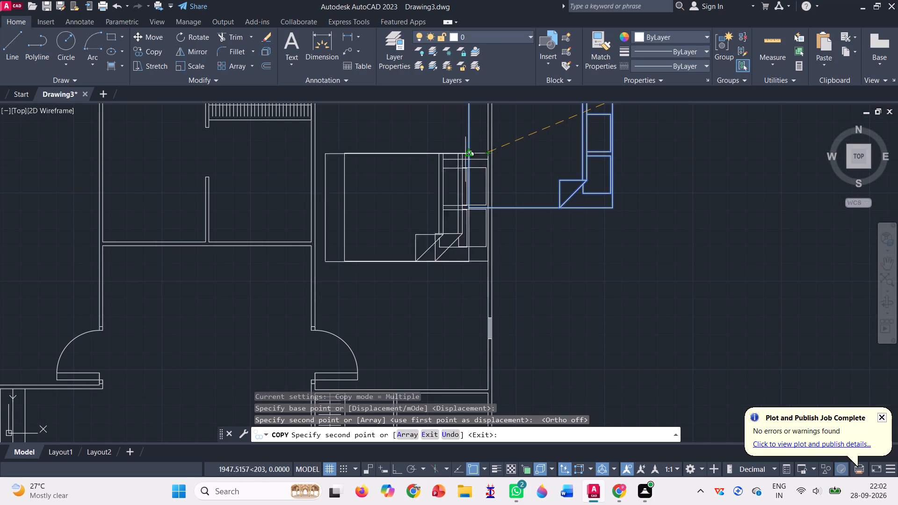
# Place a second copy of the rotated bed against the east wall of the large southeast room.
pyautogui.scroll(-2, 440, 196)
pyautogui.scroll(-1, 496, 196)
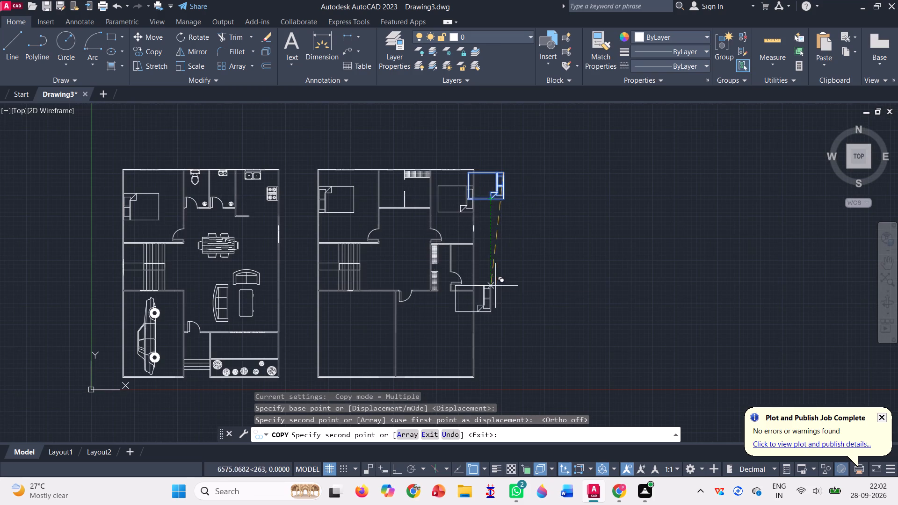
pyautogui.scroll(2, 450, 347)
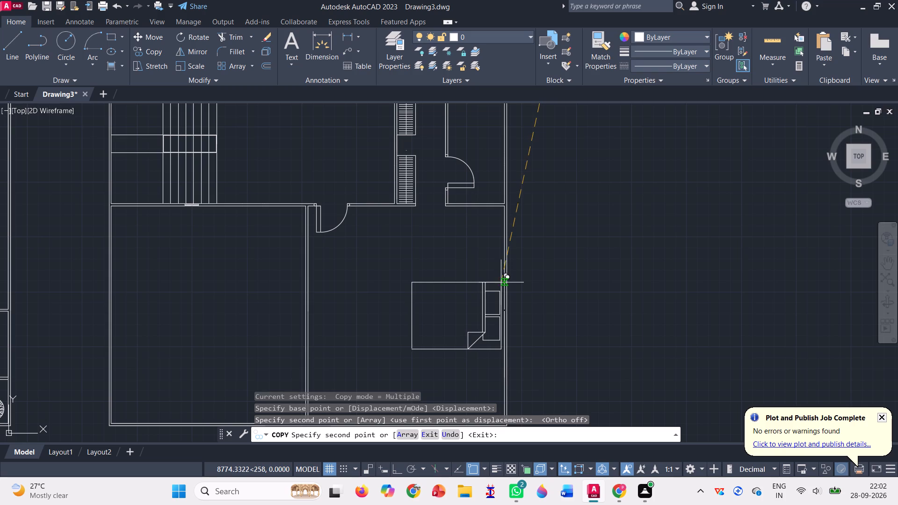
pyautogui.click(502, 282)
pyautogui.scroll(-2, 623, 211)
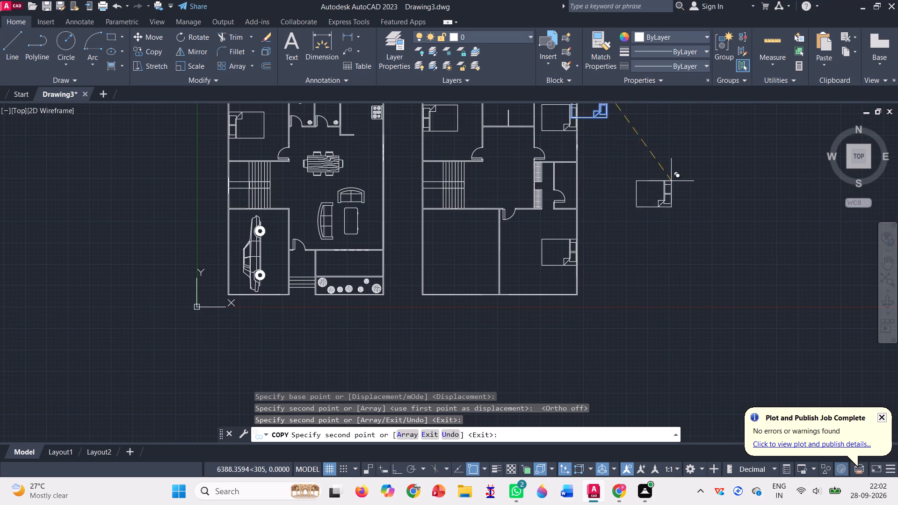
pyautogui.press('Return')
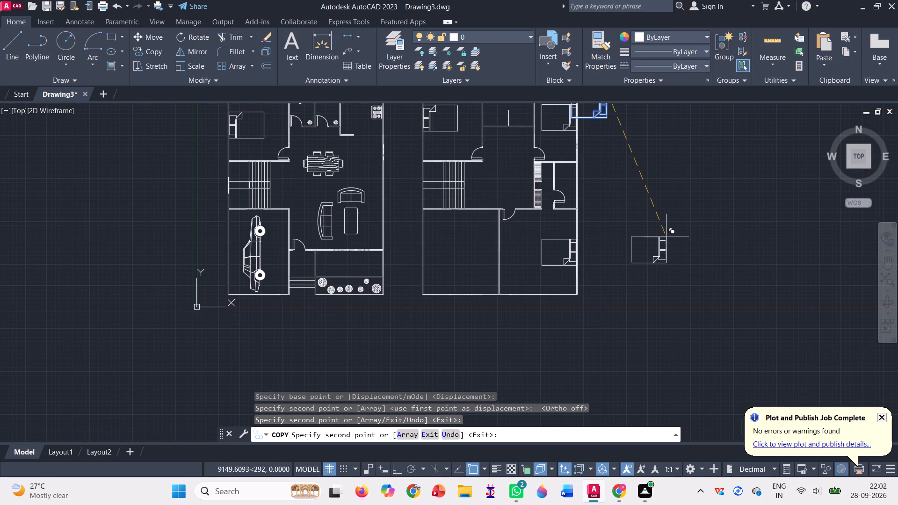
# Finish copying and delete the spare rotated bed left outside the layout's east wall.
pyautogui.click(602, 116)
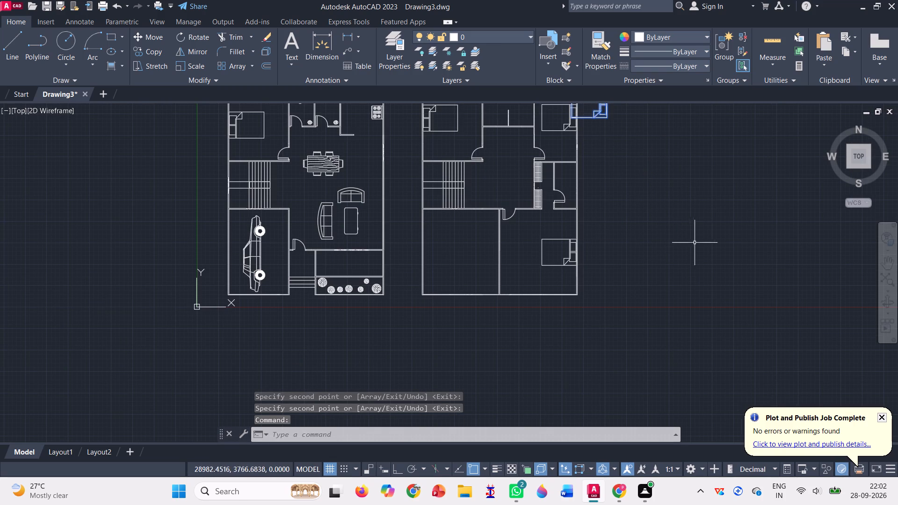
pyautogui.press('Delete')
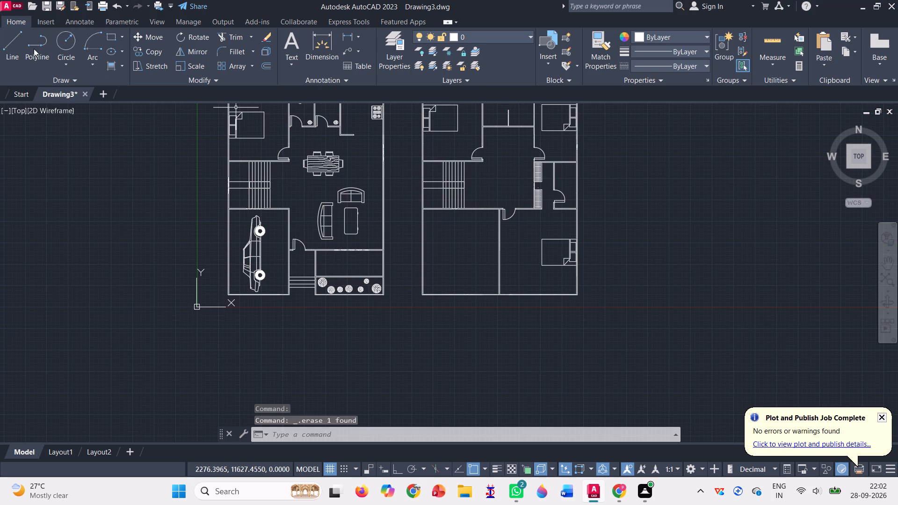
# Draw a horizontal line about 4475 long across the southwest room, from the partition wall to the outer west wall.
pyautogui.click(15, 40)
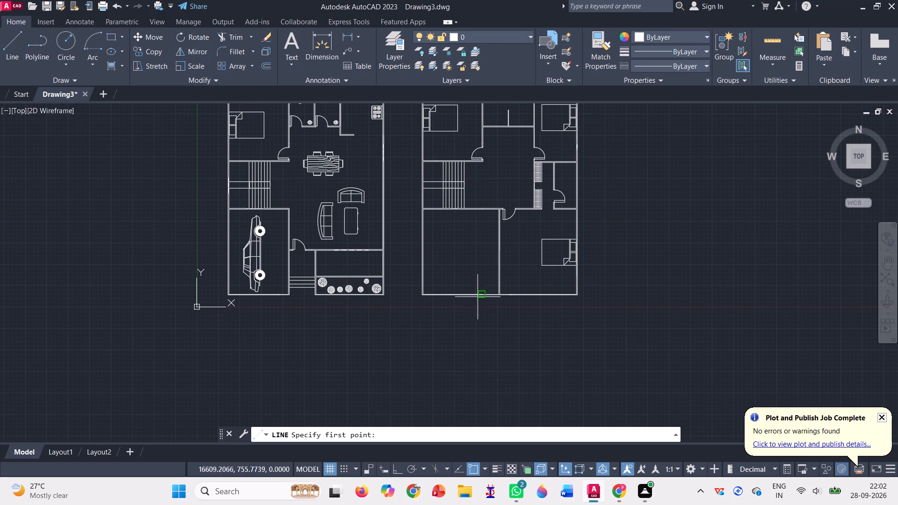
pyautogui.scroll(2, 467, 279)
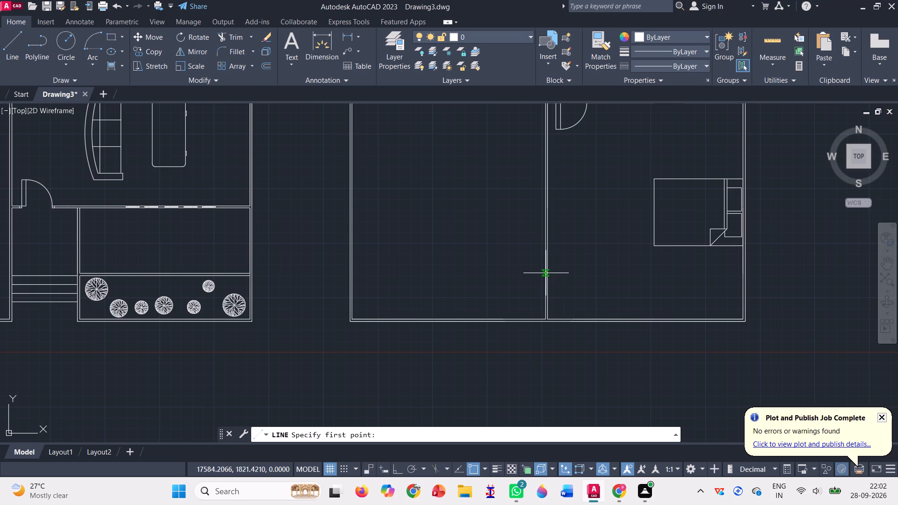
pyautogui.click(546, 274)
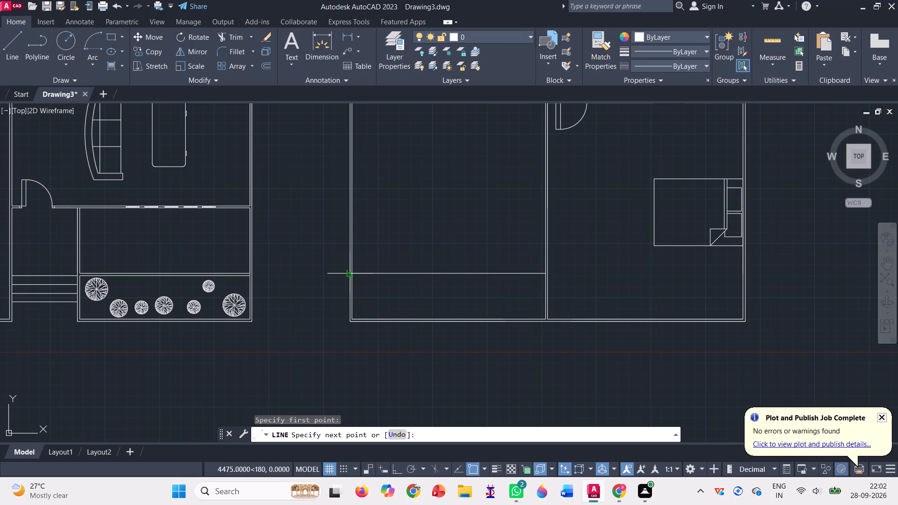
pyautogui.click(348, 274)
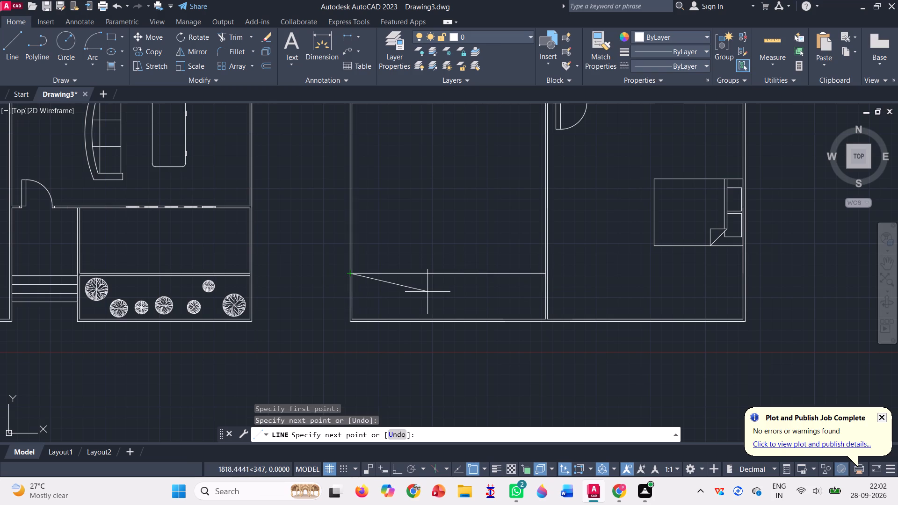
pyautogui.press('Return')
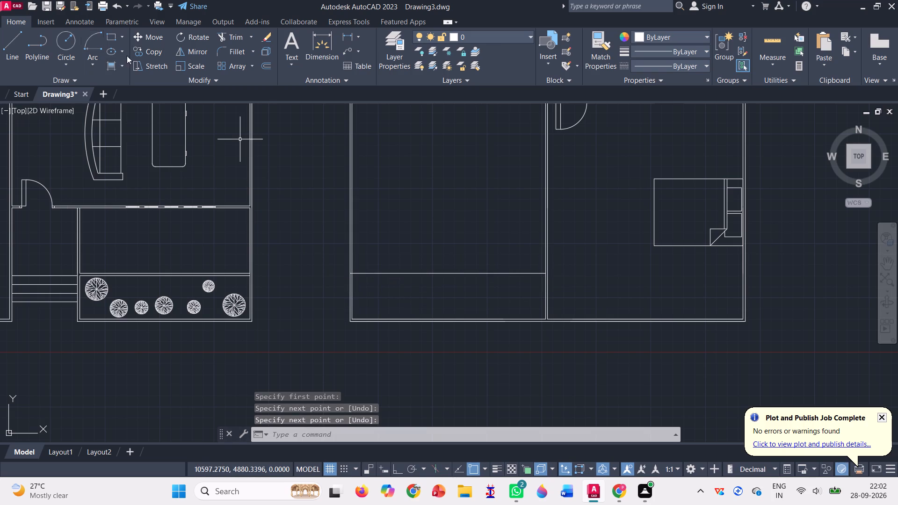
# Copy both south wall lines of the southwest room about 1105 north, from their outer southwest corner onto the new horizontal line.
pyautogui.click(141, 51)
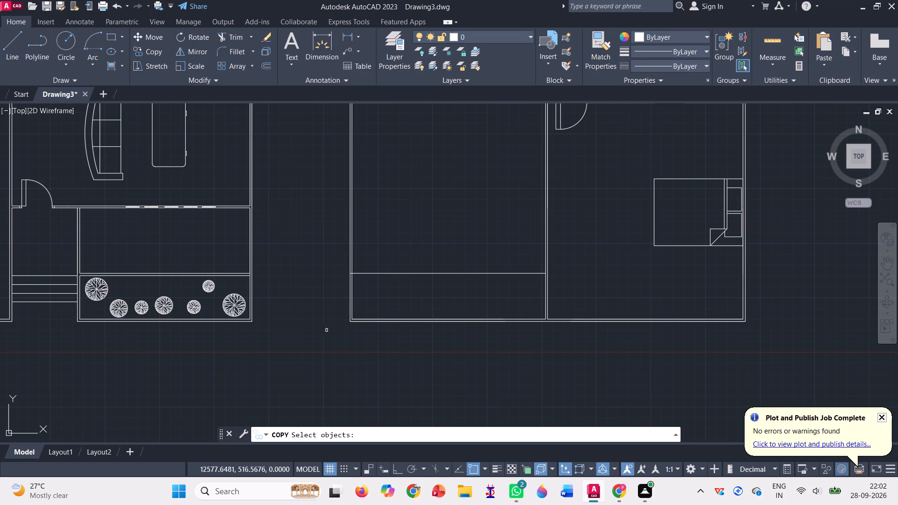
pyautogui.click(355, 320)
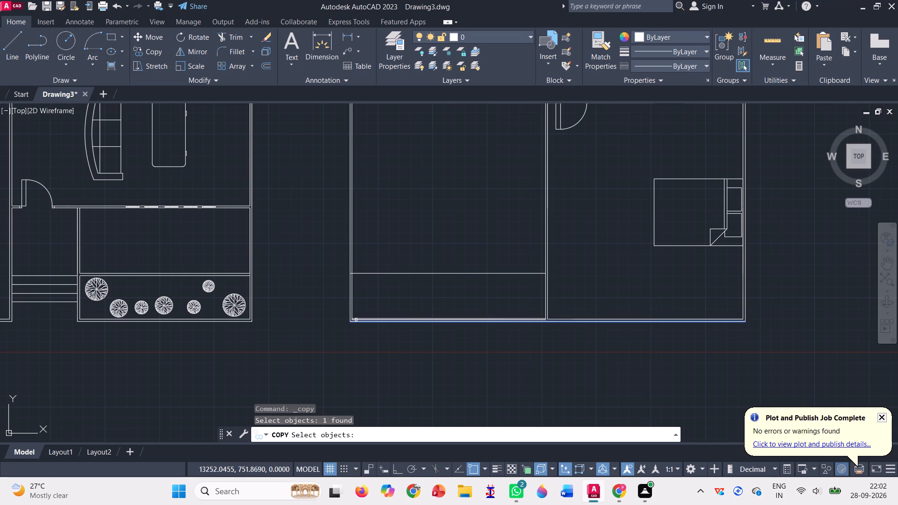
pyautogui.click(356, 320)
pyautogui.press('Return')
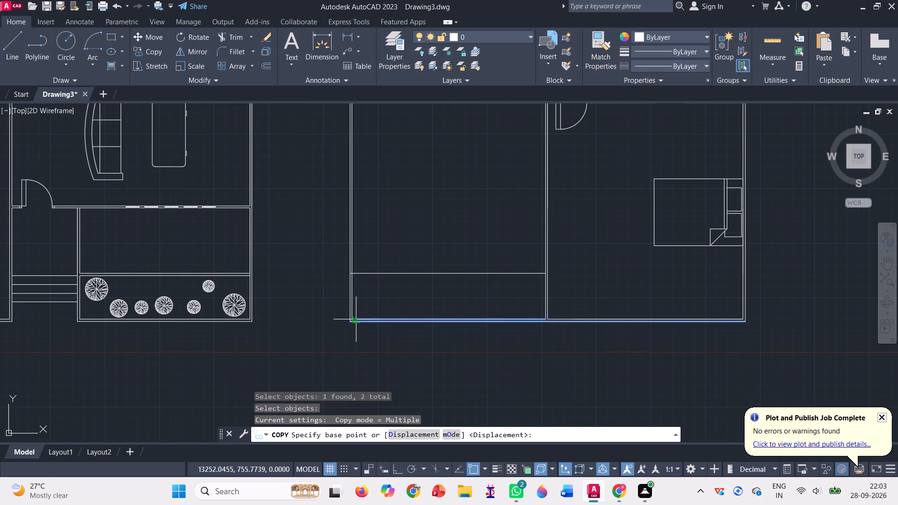
pyautogui.scroll(2, 344, 332)
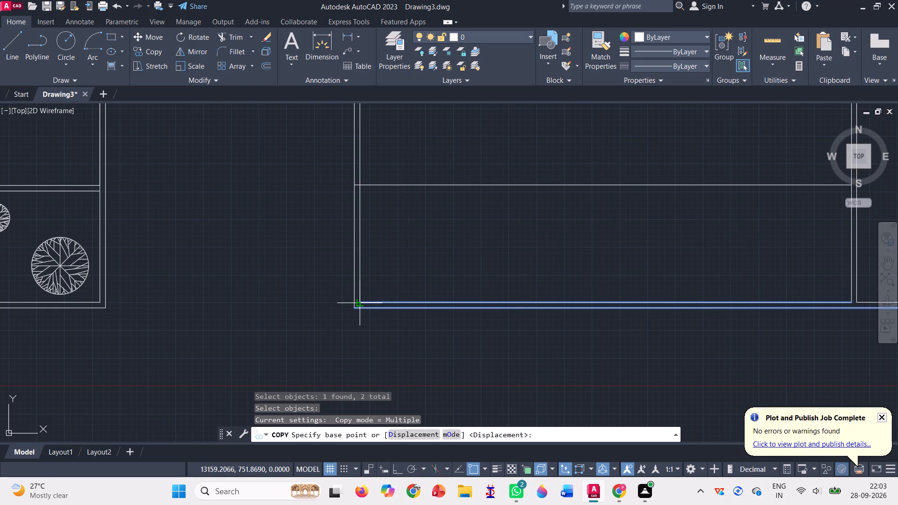
pyautogui.click(354, 309)
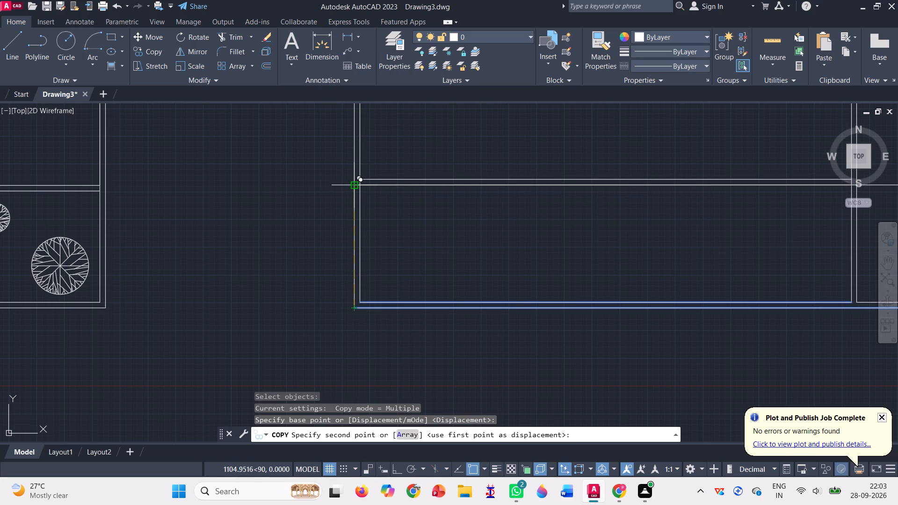
pyautogui.click(354, 184)
pyautogui.scroll(-3, 319, 206)
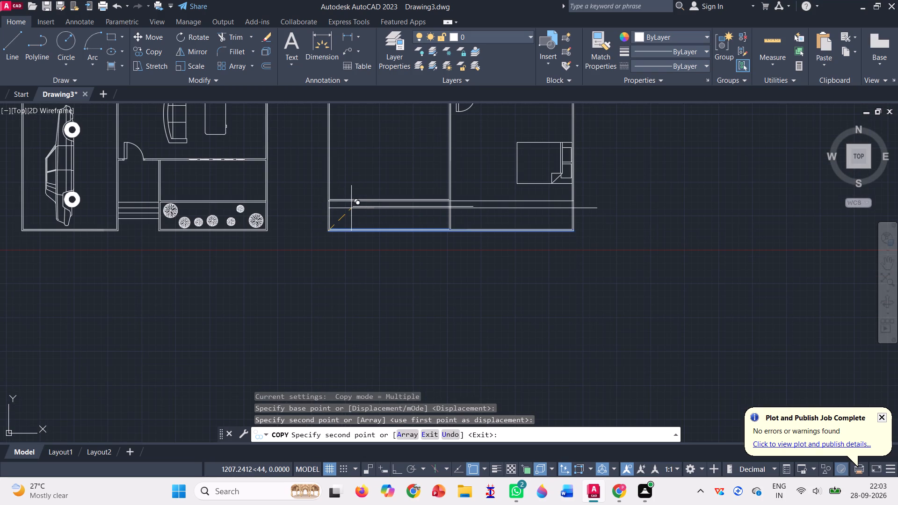
pyautogui.press('Return')
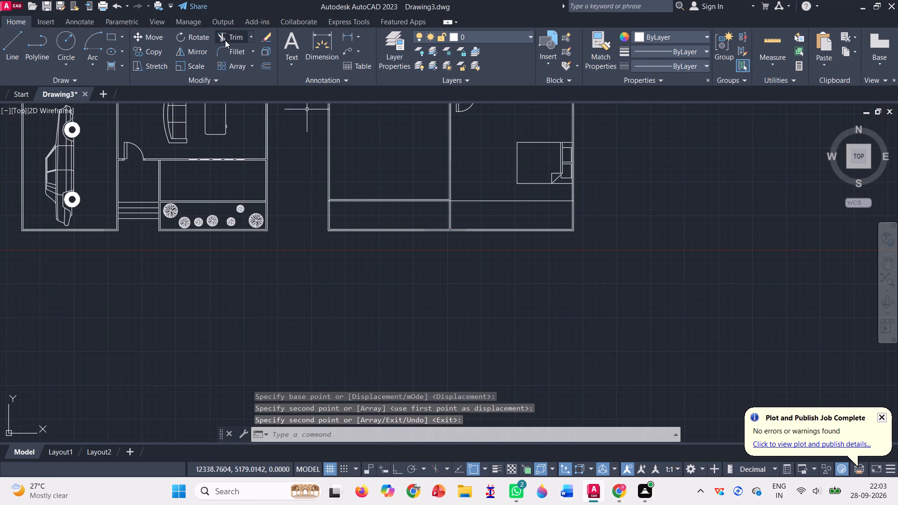
# Trim away the original south wall and the west wall portion below the southwest room's new wall, including the leftover fragment.
pyautogui.click(225, 40)
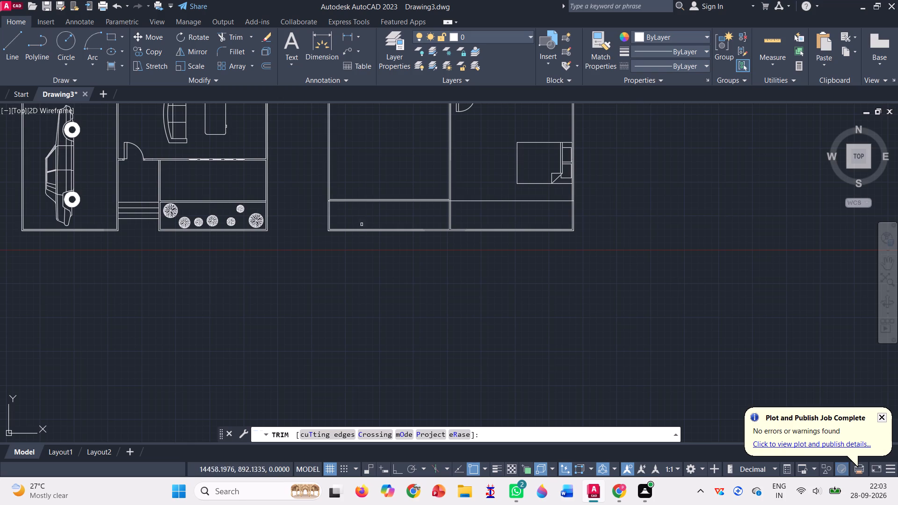
pyautogui.moveTo(357, 224); pyautogui.dragTo(318, 252)
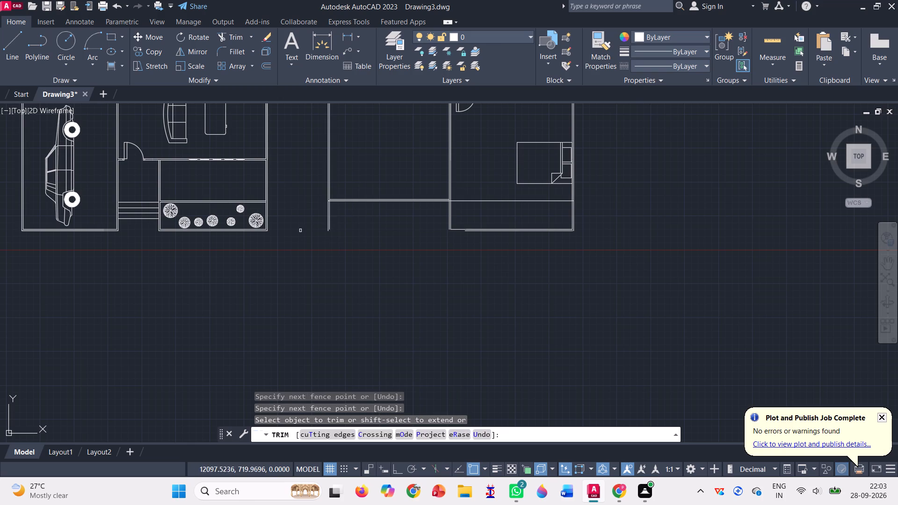
pyautogui.moveTo(299, 228); pyautogui.dragTo(337, 218)
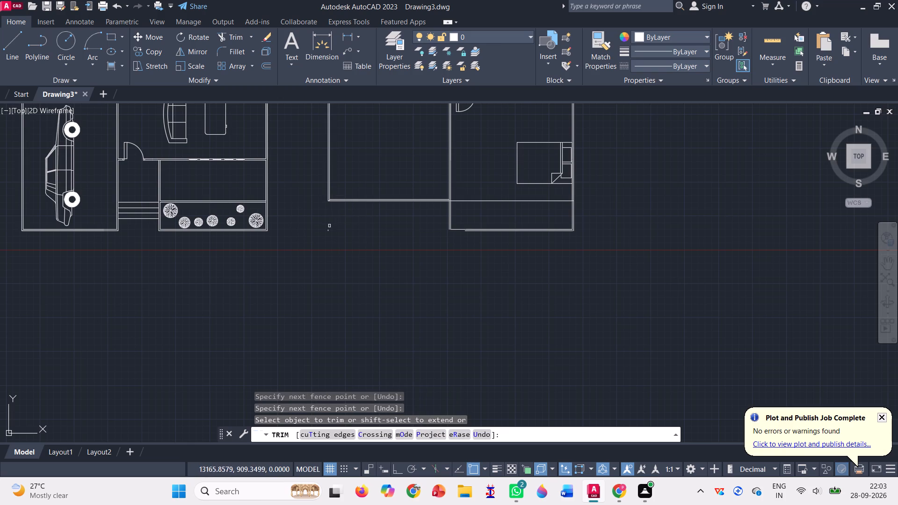
pyautogui.scroll(1, 327, 230)
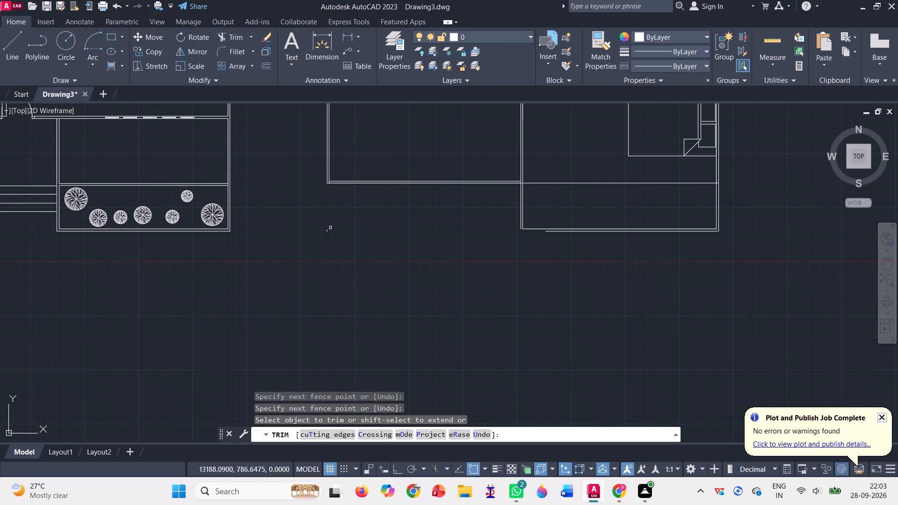
pyautogui.click(327, 231)
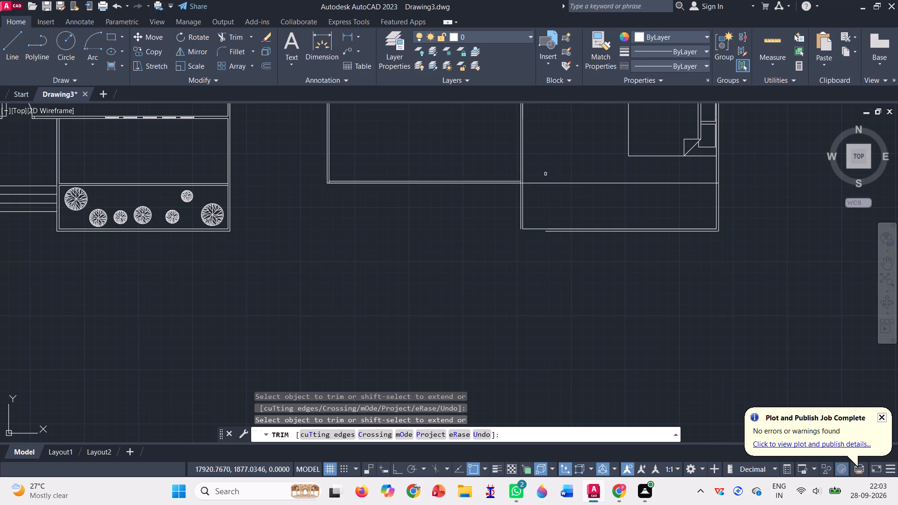
# Trim the copied wall line's overrun across the southeast room and clean up the new wall's junction with the partition.
pyautogui.moveTo(566, 170); pyautogui.dragTo(566, 197)
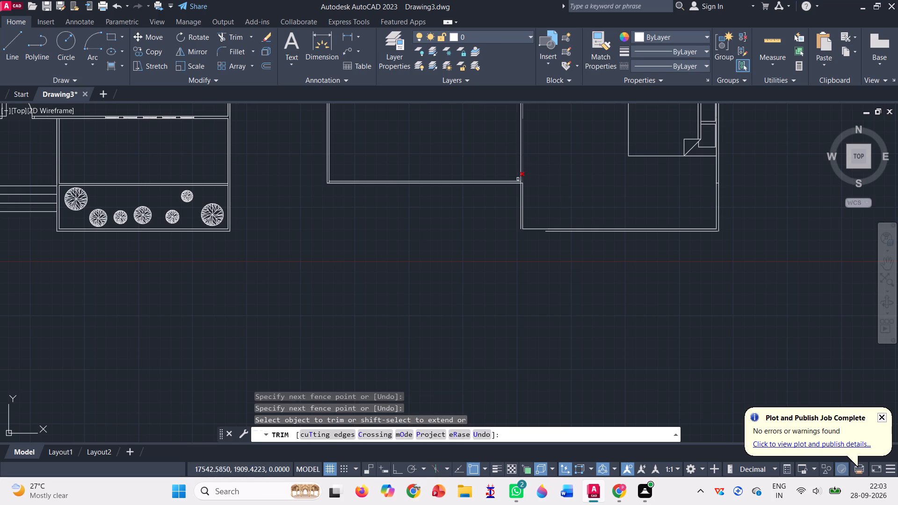
pyautogui.scroll(4, 518, 179)
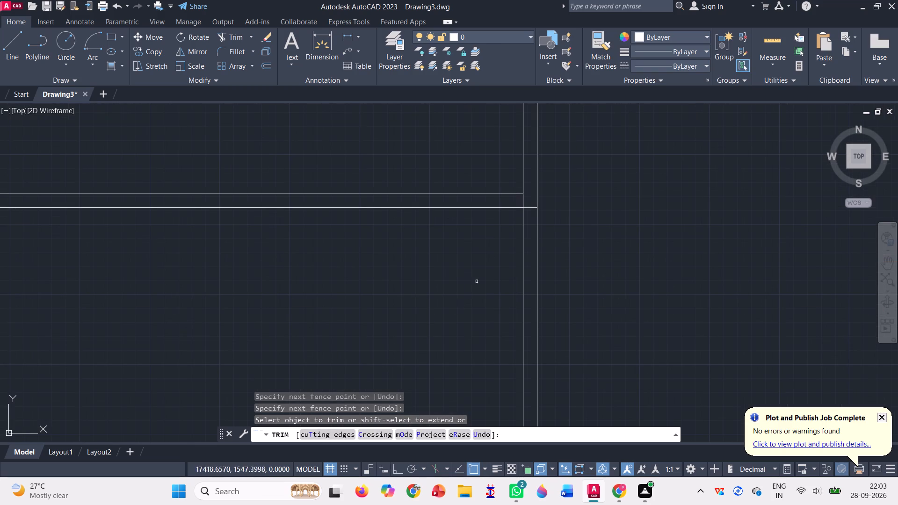
pyautogui.scroll(2, 516, 197)
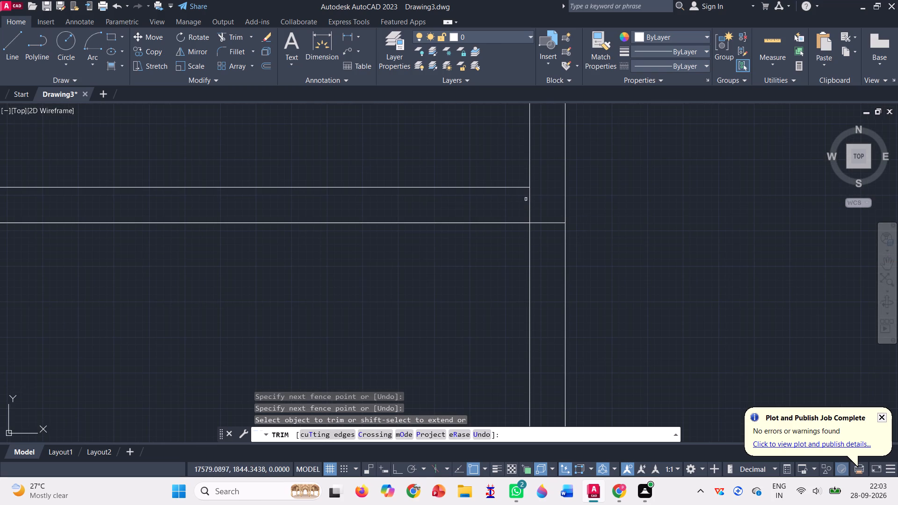
pyautogui.moveTo(520, 199); pyautogui.dragTo(543, 231)
pyautogui.scroll(-1, 537, 211)
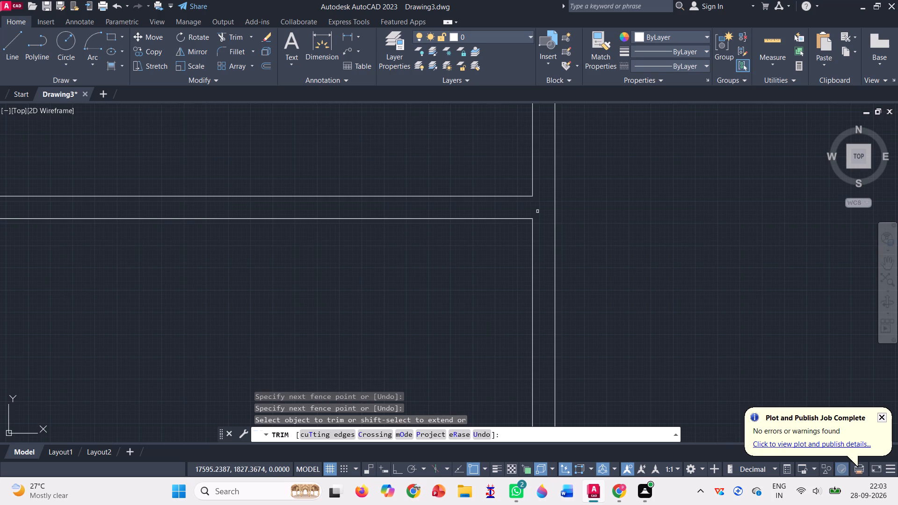
pyautogui.scroll(-4, 642, 173)
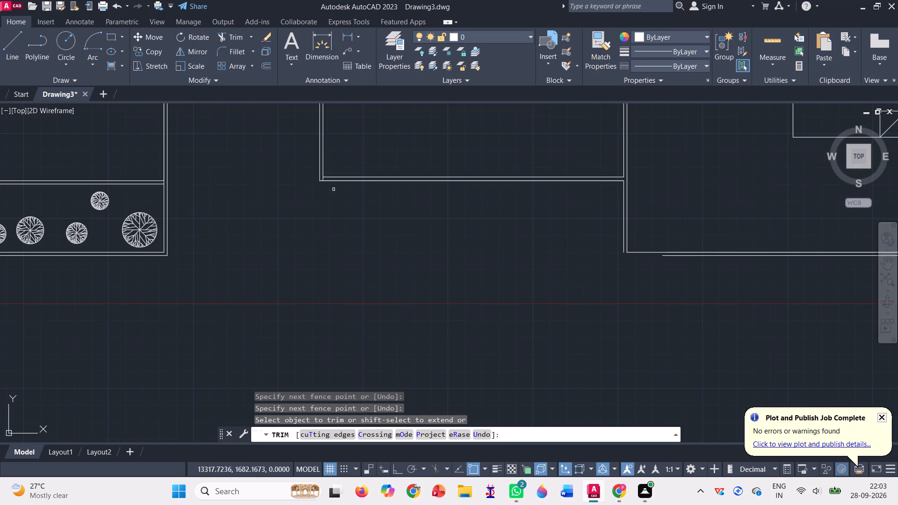
# Trim the surplus line ends at the southwest room's new outer southwest corner.
pyautogui.scroll(3, 323, 180)
pyautogui.moveTo(309, 177); pyautogui.dragTo(320, 178)
pyautogui.scroll(-3, 227, 201)
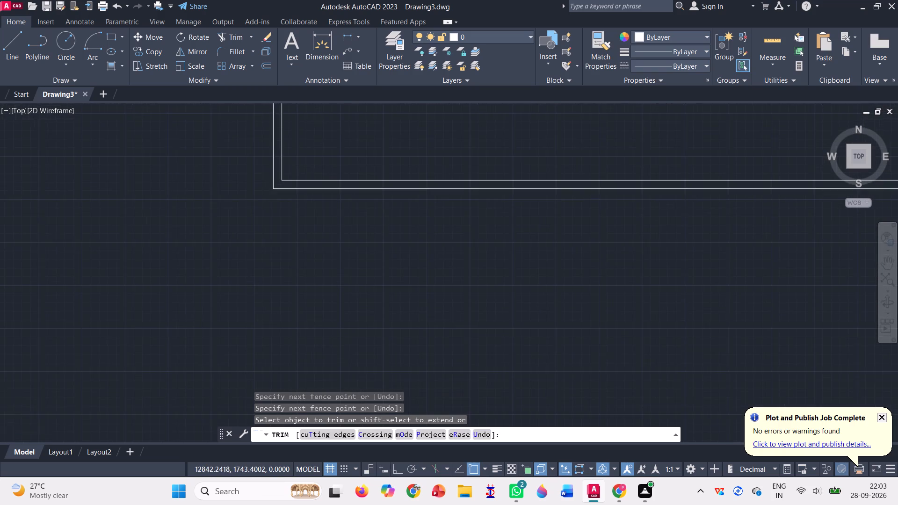
pyautogui.scroll(-1, 227, 201)
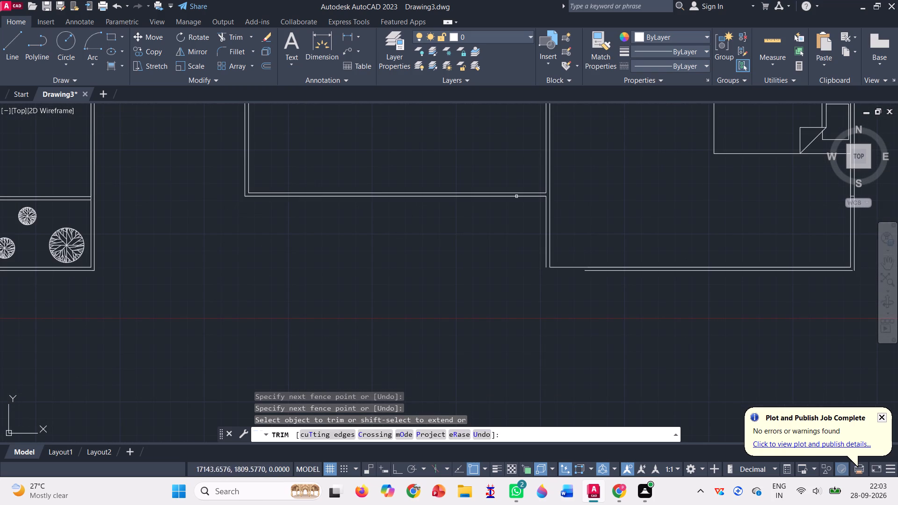
# Draw short vertical and horizontal lines extending the outer walls until they cross at the southeast room's southwest corner.
pyautogui.click(10, 42)
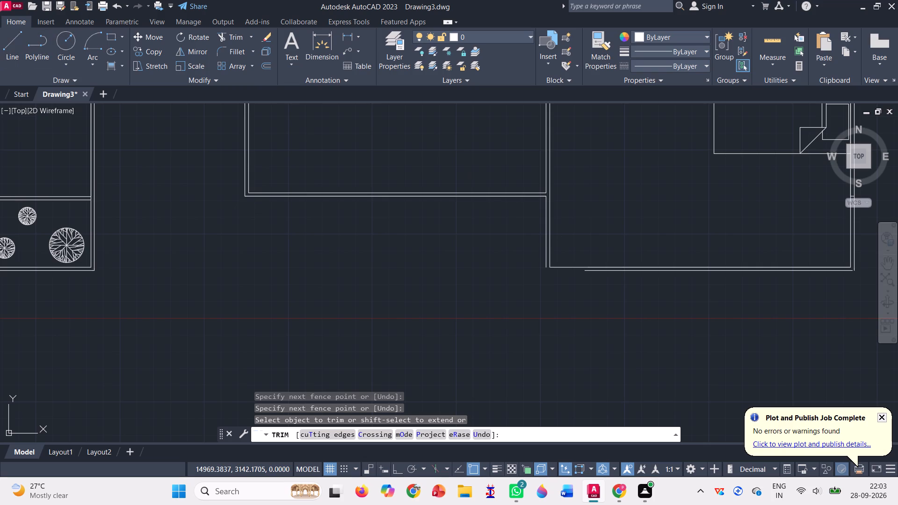
pyautogui.click(544, 268)
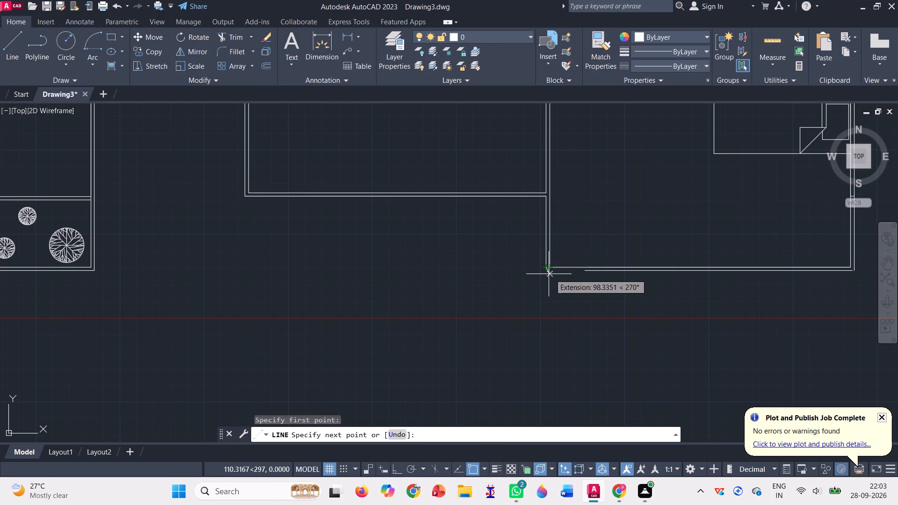
pyautogui.click(546, 274)
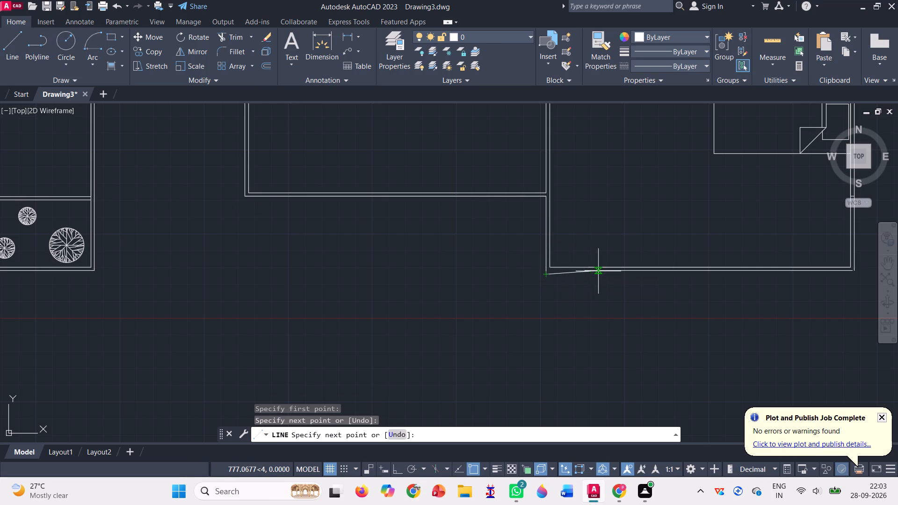
pyautogui.press('Return')
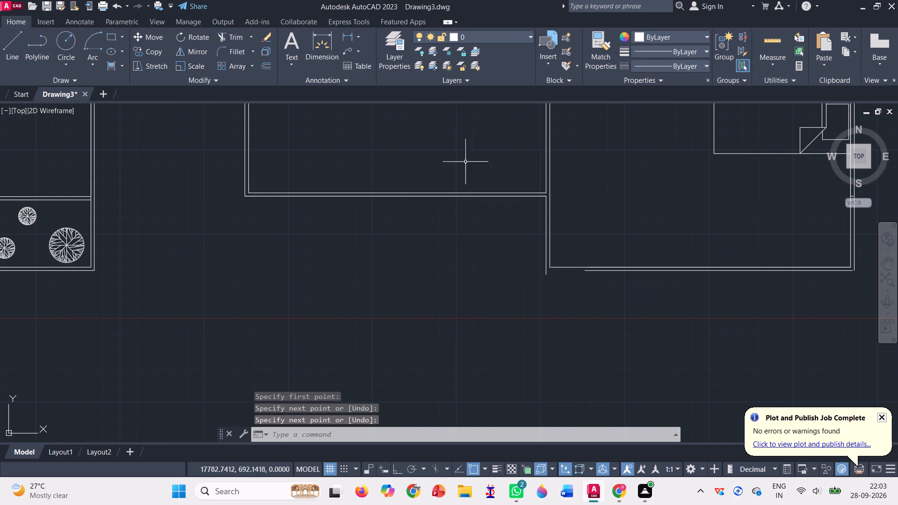
pyautogui.click(21, 57)
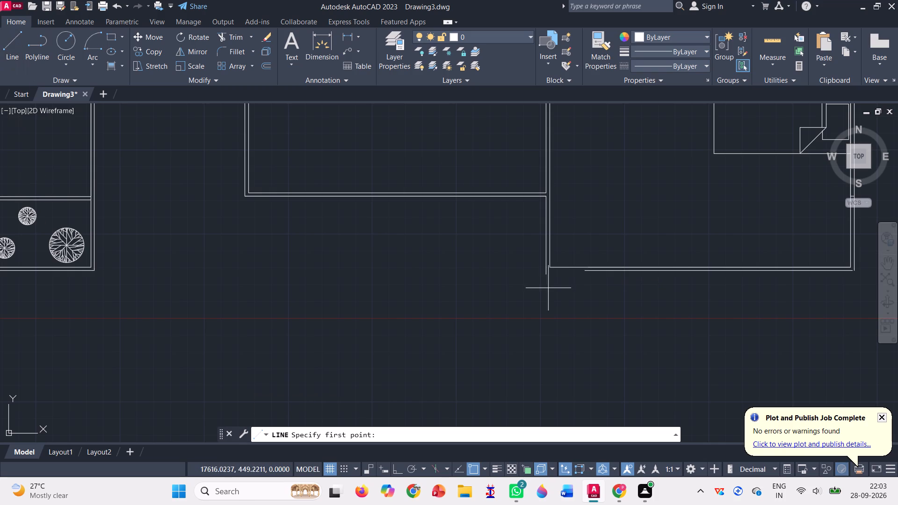
pyautogui.click(583, 272)
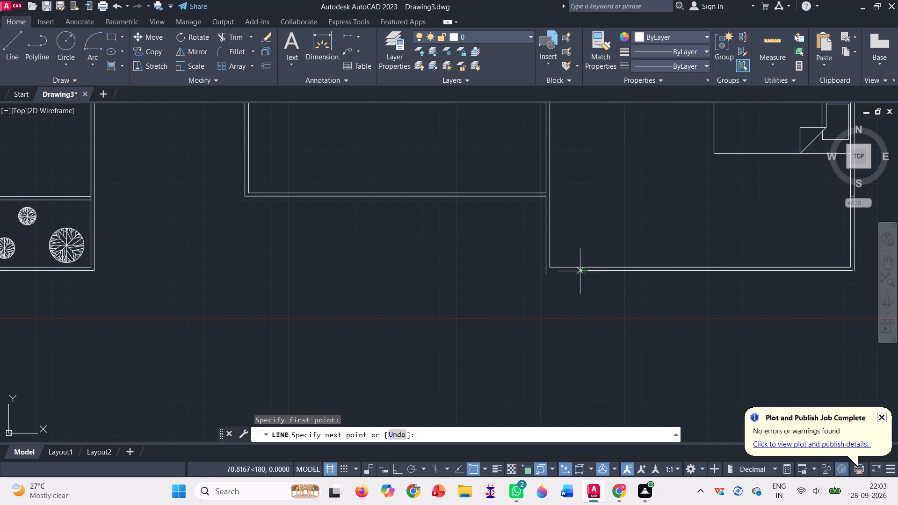
pyautogui.click(524, 272)
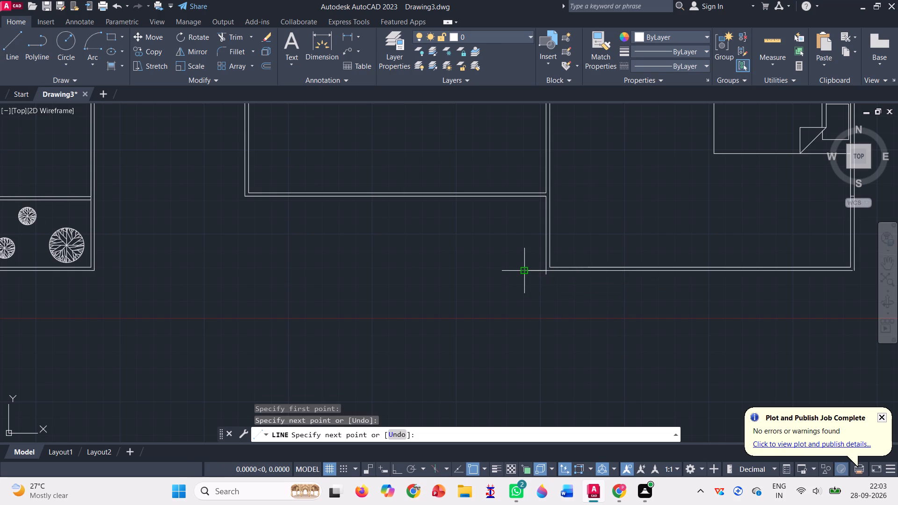
pyautogui.press('Return')
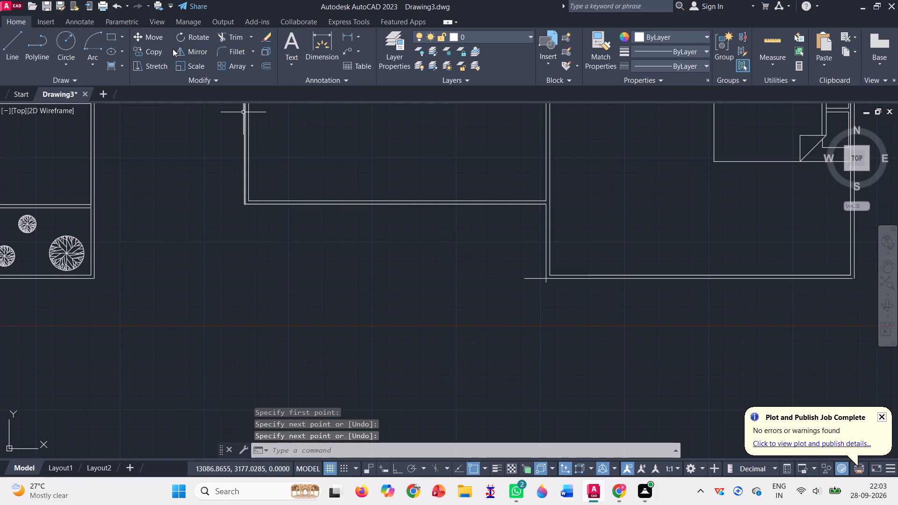
# Trim away the outer line of the southeast room's south wall east of the crossing lines.
pyautogui.click(226, 36)
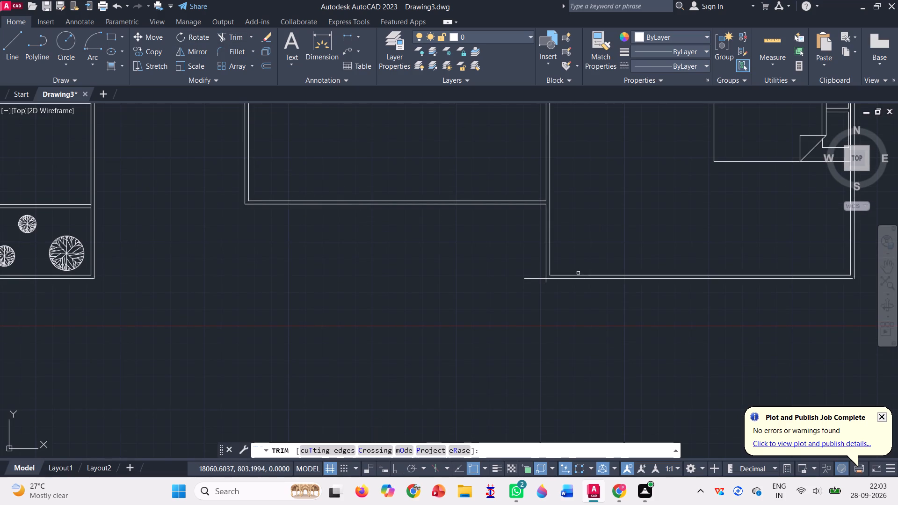
pyautogui.click(581, 279)
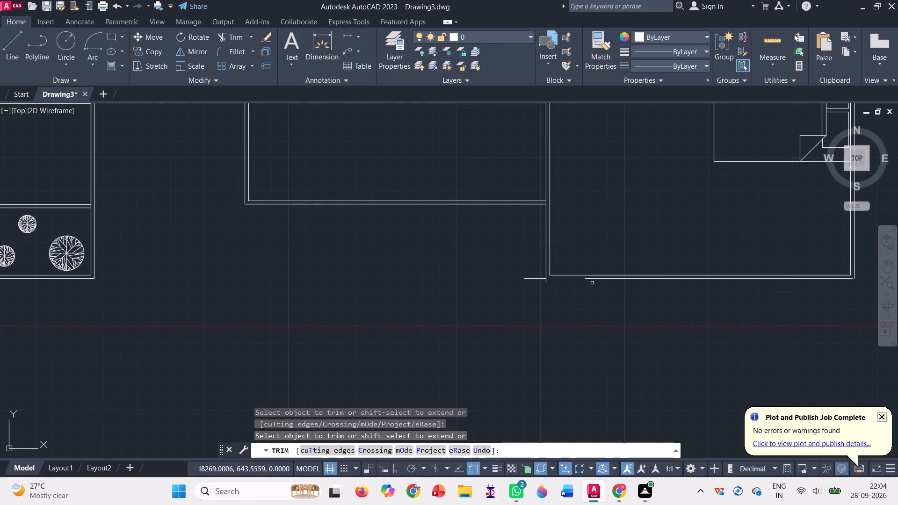
pyautogui.click(596, 280)
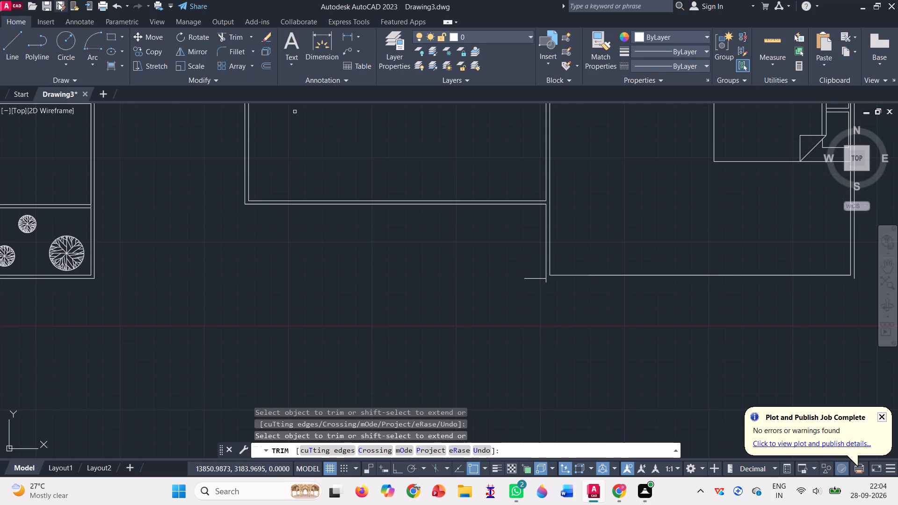
# With Ortho on, redraw the southeast room's outer south wall line, about 4575 long, from the line crossing east to the outer southeast corner.
pyautogui.click(8, 47)
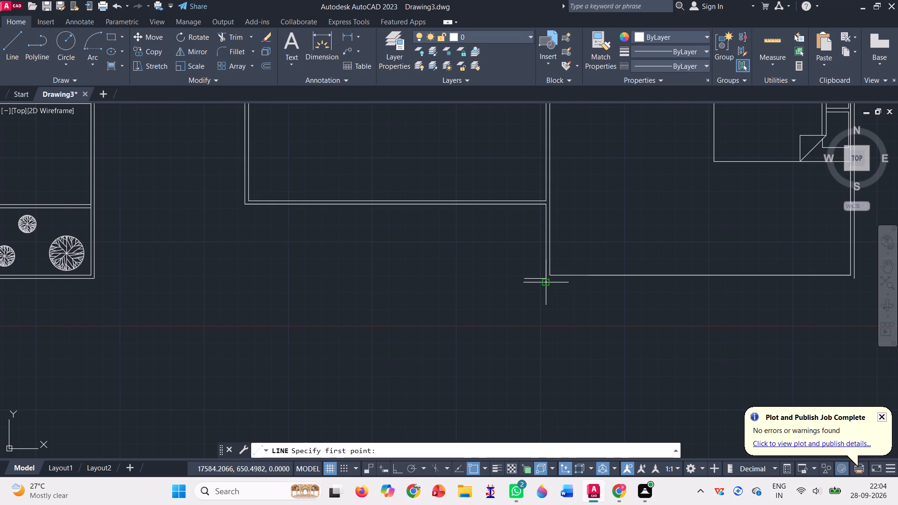
pyautogui.scroll(3, 548, 279)
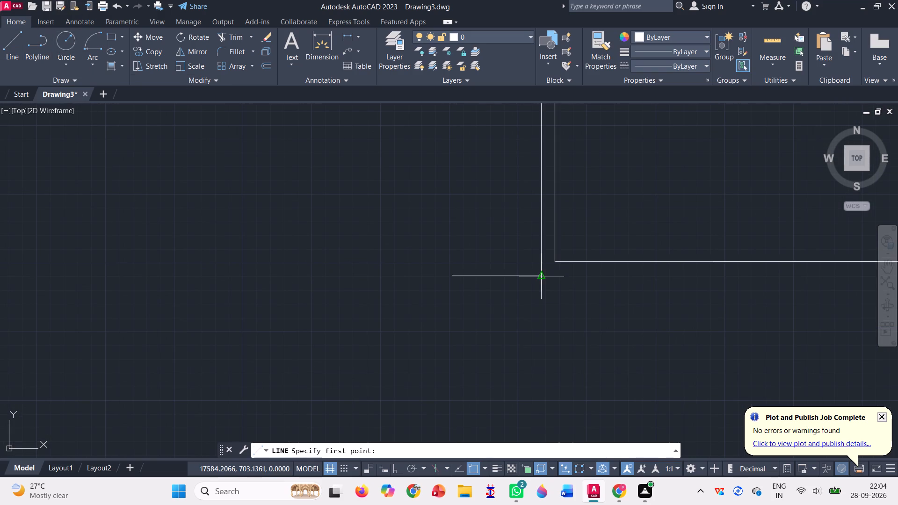
pyautogui.click(541, 273)
pyautogui.scroll(-1, 389, 265)
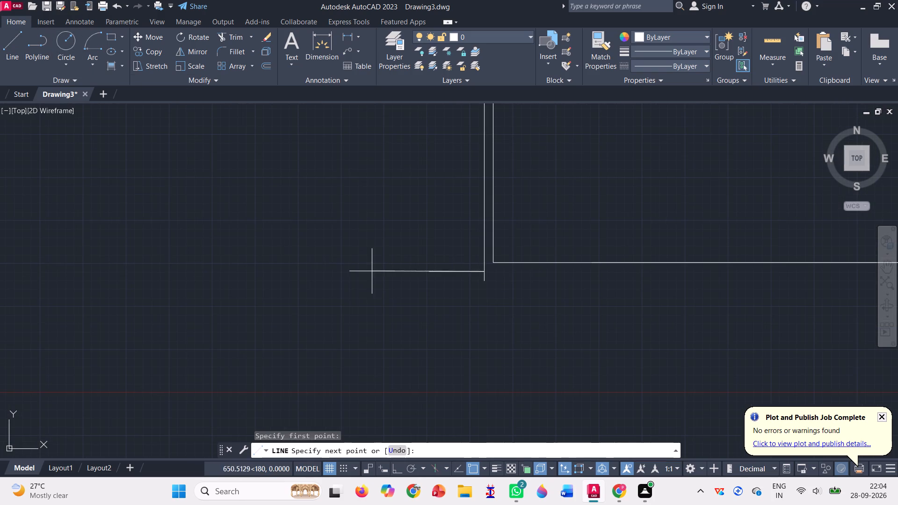
pyautogui.scroll(-2, 361, 274)
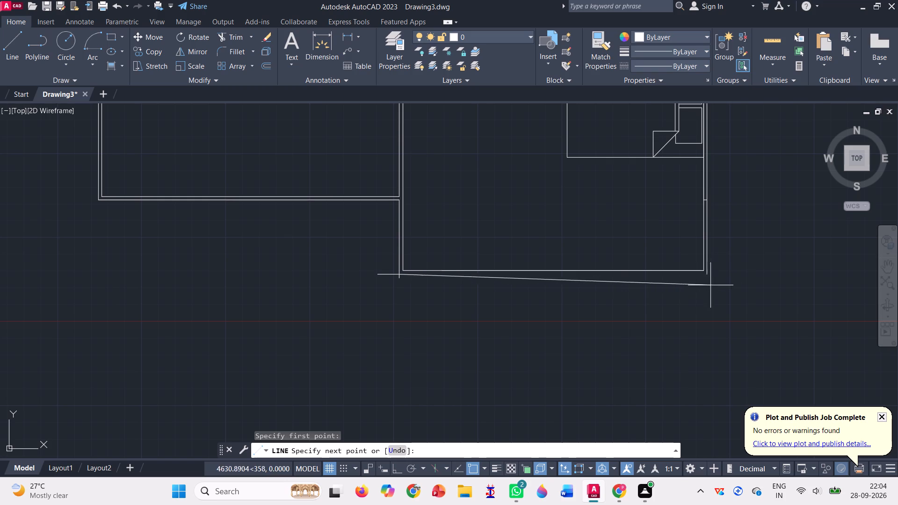
pyautogui.scroll(3, 709, 278)
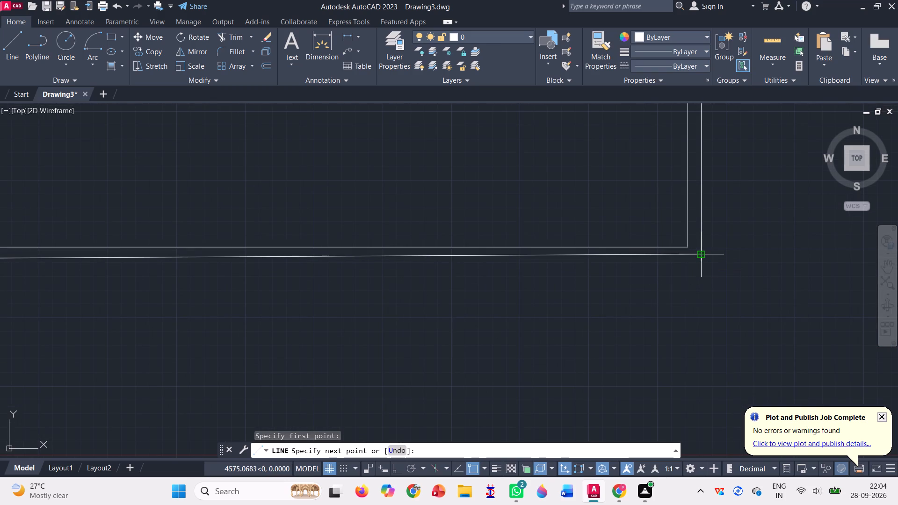
pyautogui.scroll(-1, 700, 253)
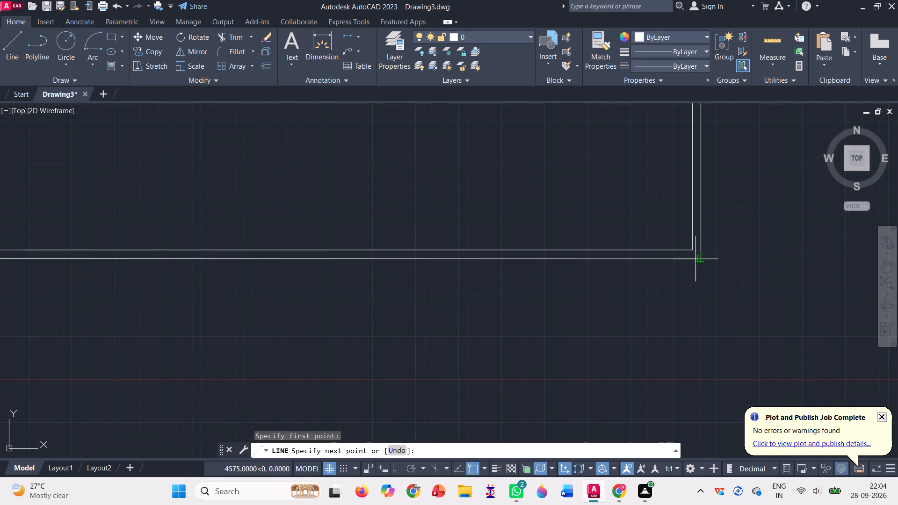
pyautogui.click(395, 470)
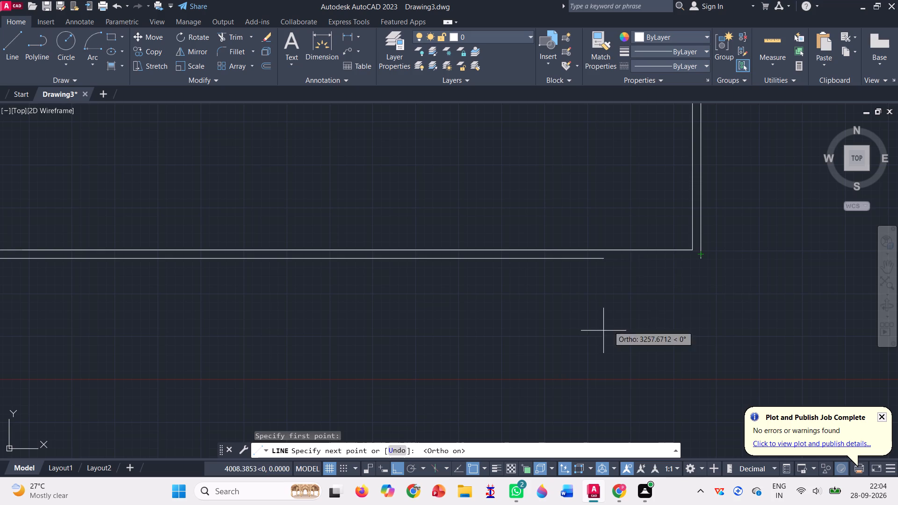
pyautogui.click(703, 260)
pyautogui.press('Return')
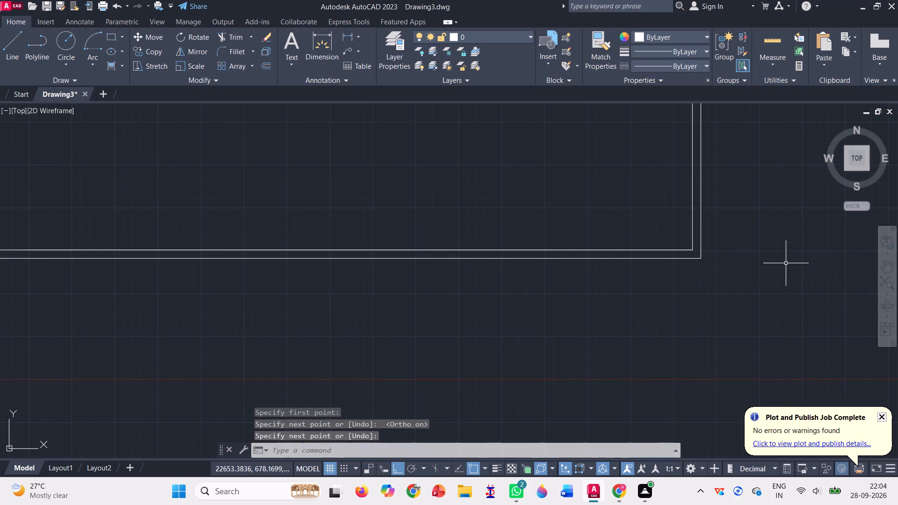
# Trim the two line ends overrunning the southeast room's outer southwest corner.
pyautogui.scroll(-2, 785, 264)
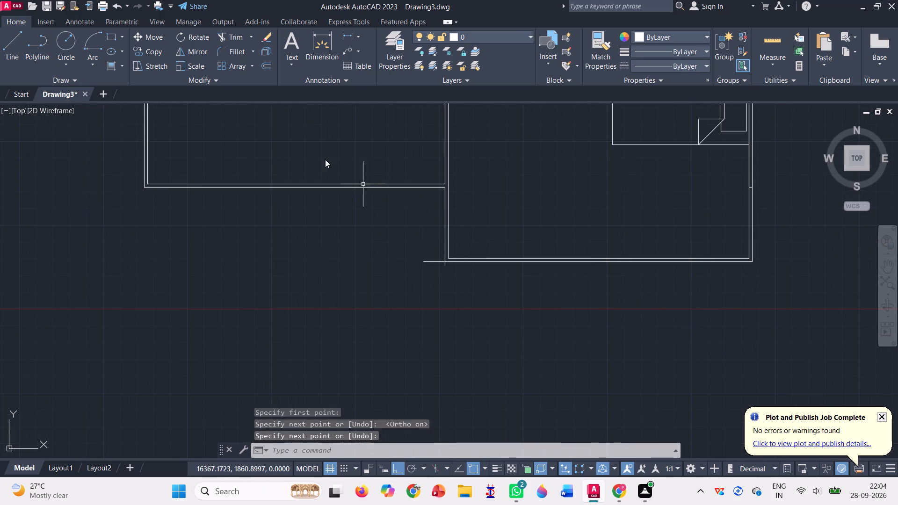
pyautogui.click(222, 42)
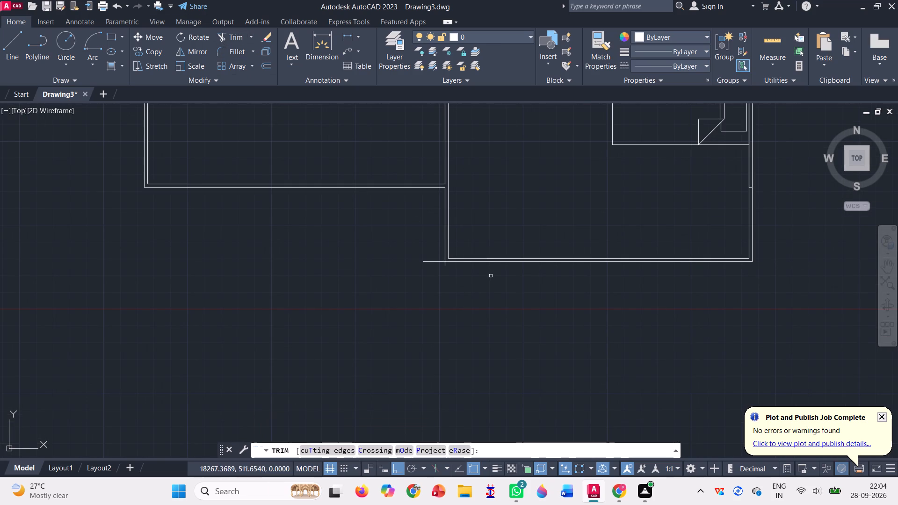
pyautogui.scroll(5, 438, 249)
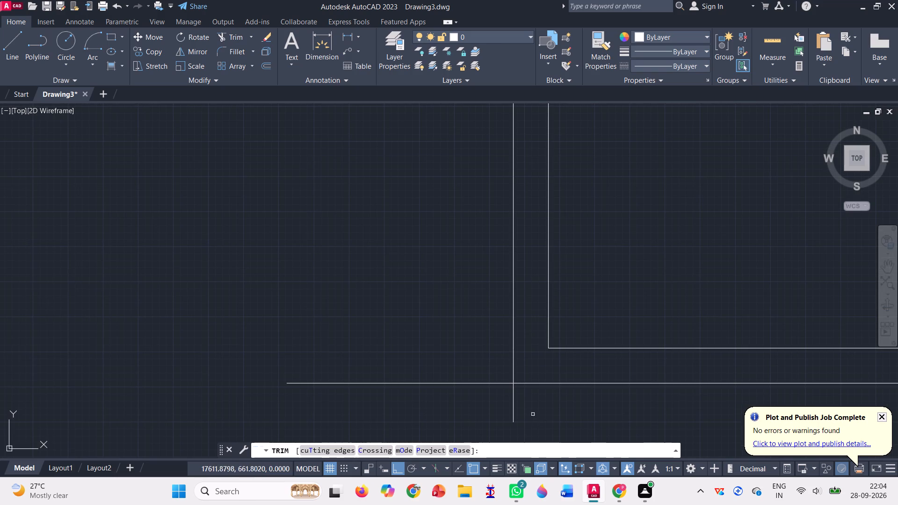
pyautogui.moveTo(532, 414); pyautogui.dragTo(464, 369)
pyautogui.scroll(-2, 414, 328)
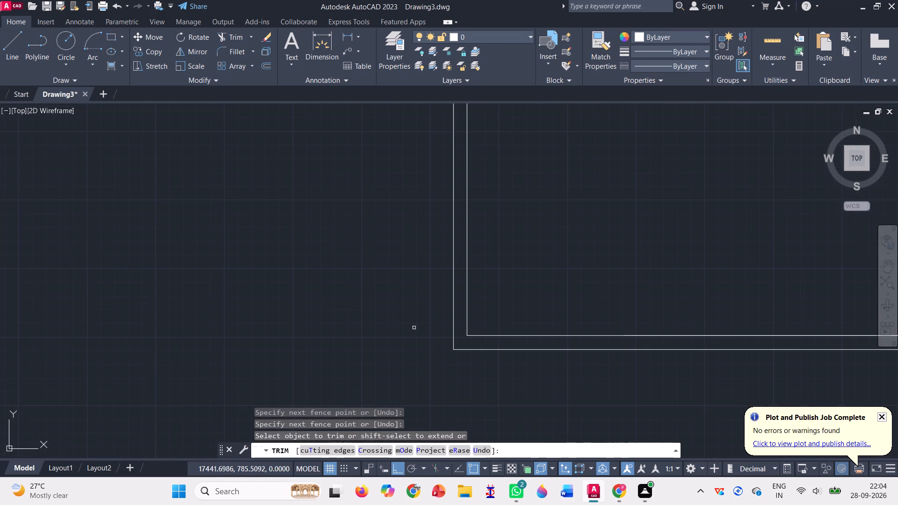
# Trim the leftover short line crossing the southeast room's east wall, south of the bed.
pyautogui.scroll(-2, 414, 328)
pyautogui.scroll(-2, 549, 250)
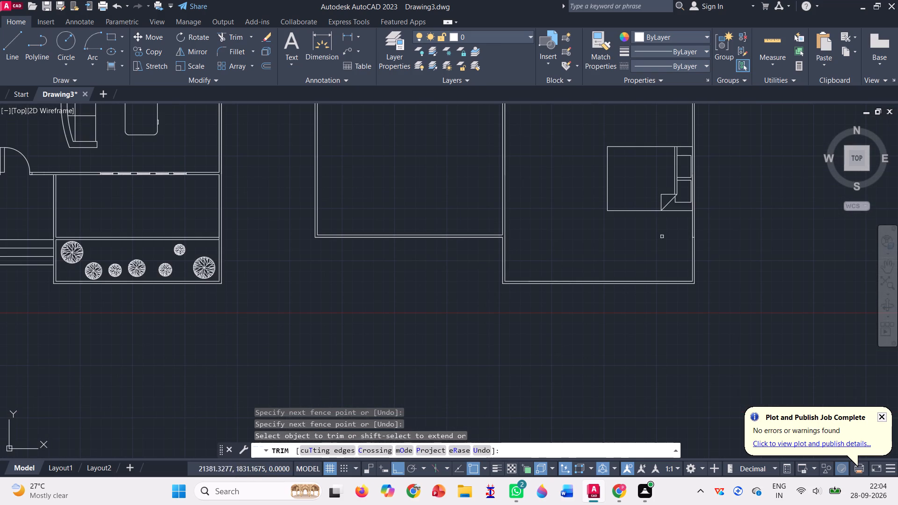
pyautogui.scroll(5, 694, 236)
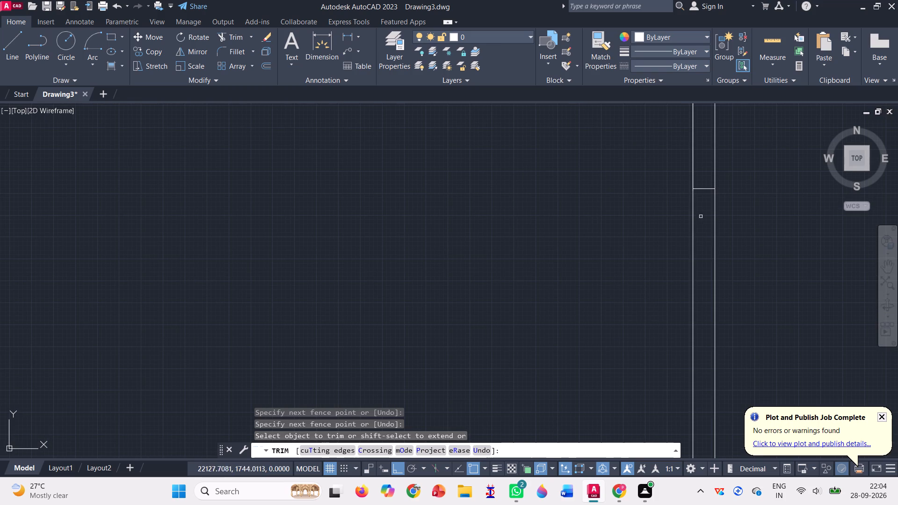
pyautogui.moveTo(704, 184); pyautogui.dragTo(704, 198)
pyautogui.click(704, 198)
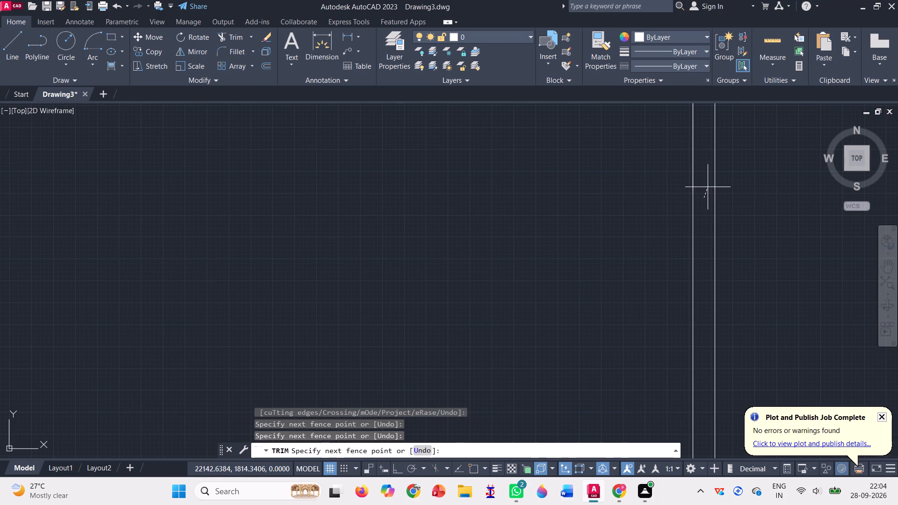
pyautogui.click(708, 187)
pyautogui.scroll(-4, 520, 209)
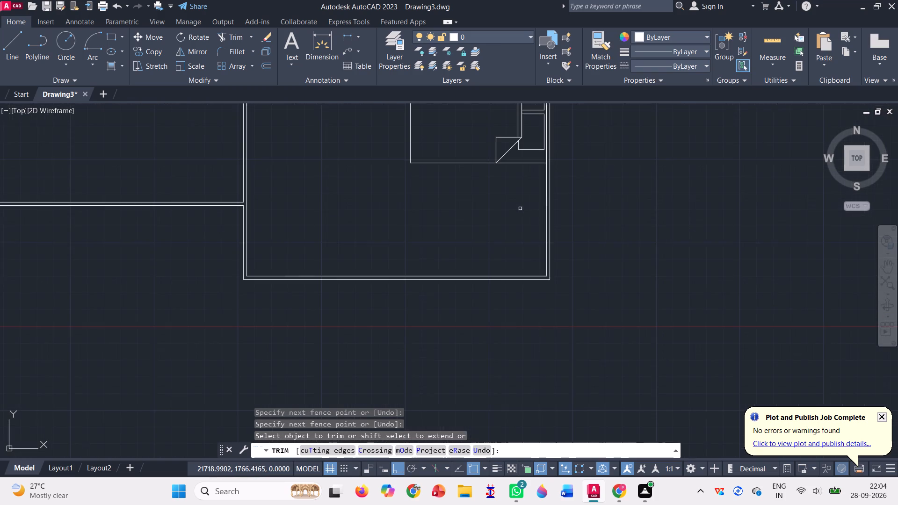
# Scale up the southeast room's bed to about 1.6 times its size from its southeast corner at the east wall.
pyautogui.scroll(-3, 660, 210)
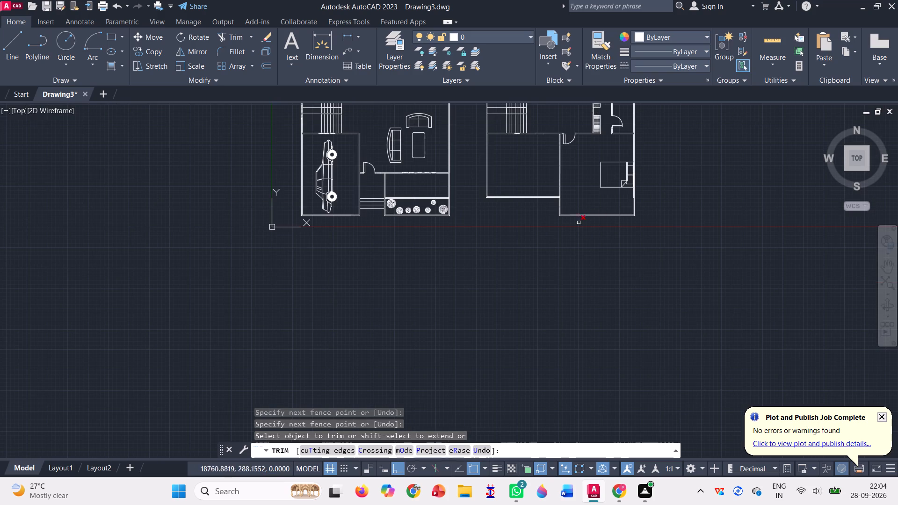
pyautogui.click(891, 267)
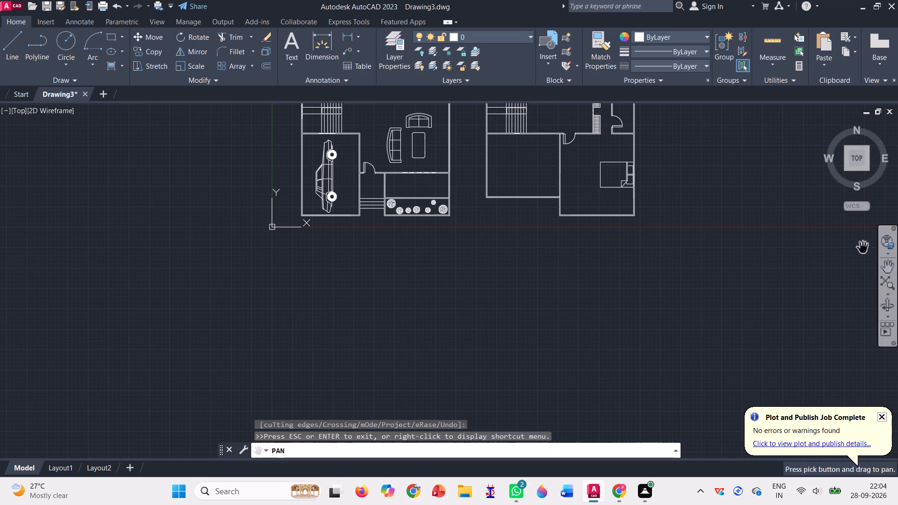
pyautogui.moveTo(695, 151); pyautogui.dragTo(689, 248)
pyautogui.moveTo(710, 179); pyautogui.dragTo(709, 184)
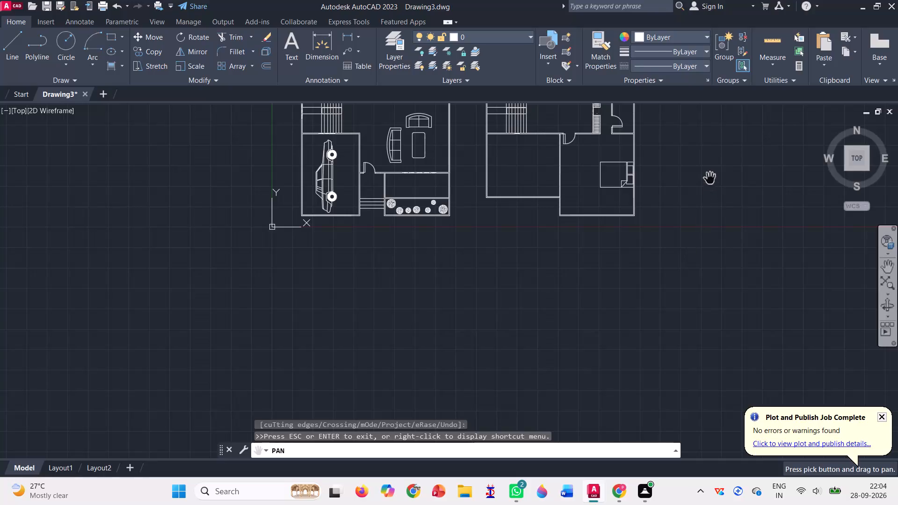
pyautogui.moveTo(709, 184); pyautogui.dragTo(687, 254)
pyautogui.click(687, 254)
pyautogui.press('Return')
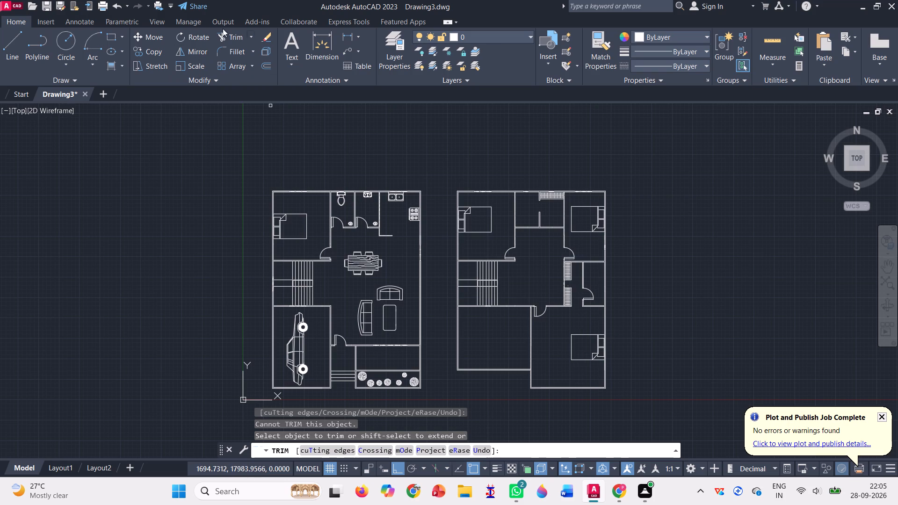
pyautogui.click(197, 68)
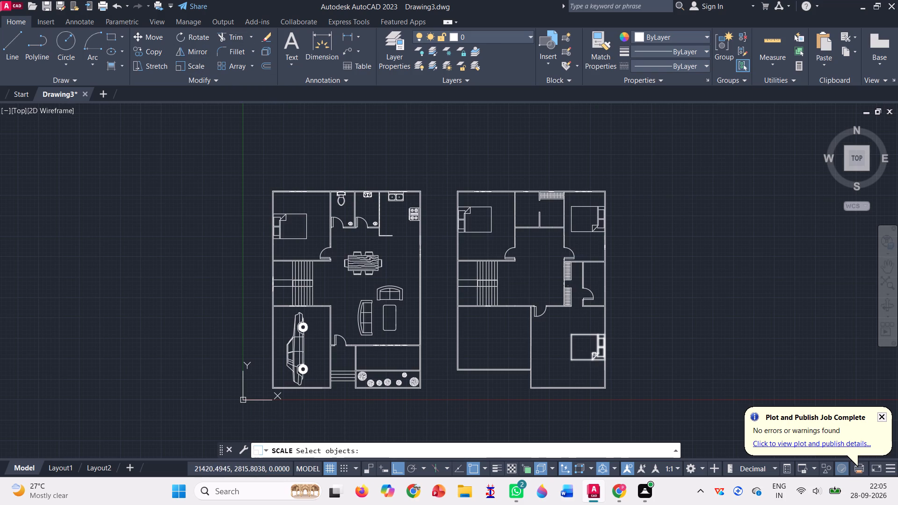
pyautogui.click(594, 354)
pyautogui.press('Return')
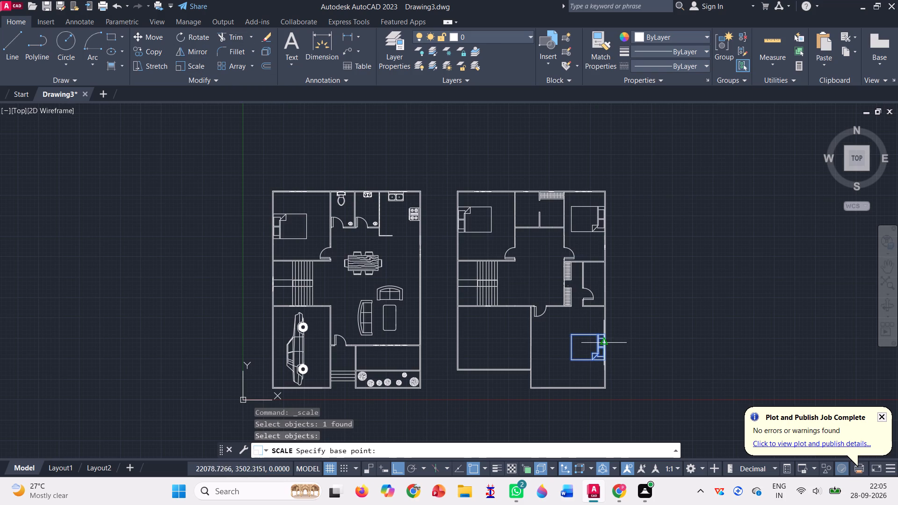
pyautogui.scroll(2, 605, 347)
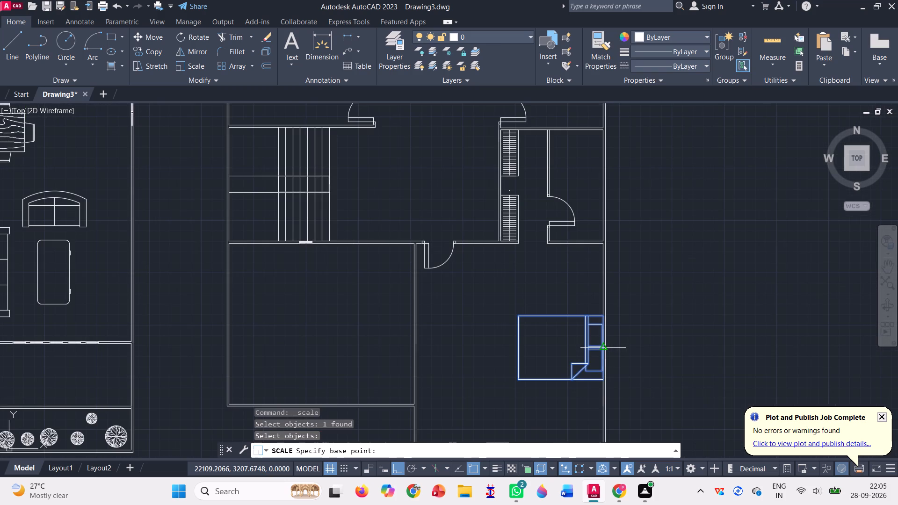
pyautogui.click(603, 383)
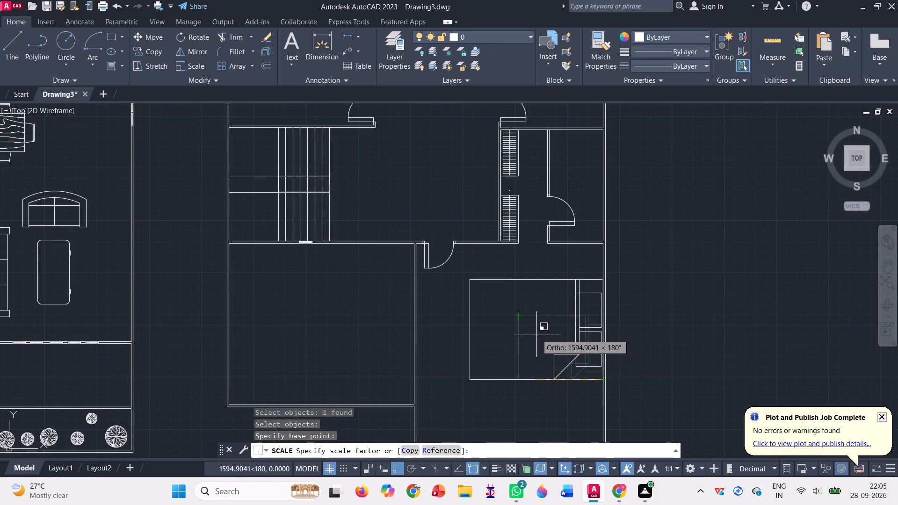
pyautogui.click(536, 334)
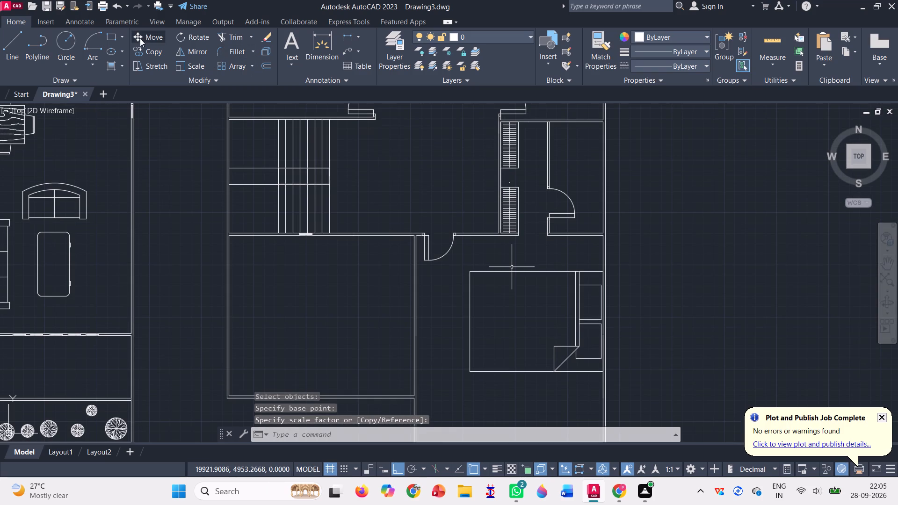
# Move the enlarged bed about 307 south along the southeast room's east wall.
pyautogui.click(158, 33)
pyautogui.scroll(-1, 334, 202)
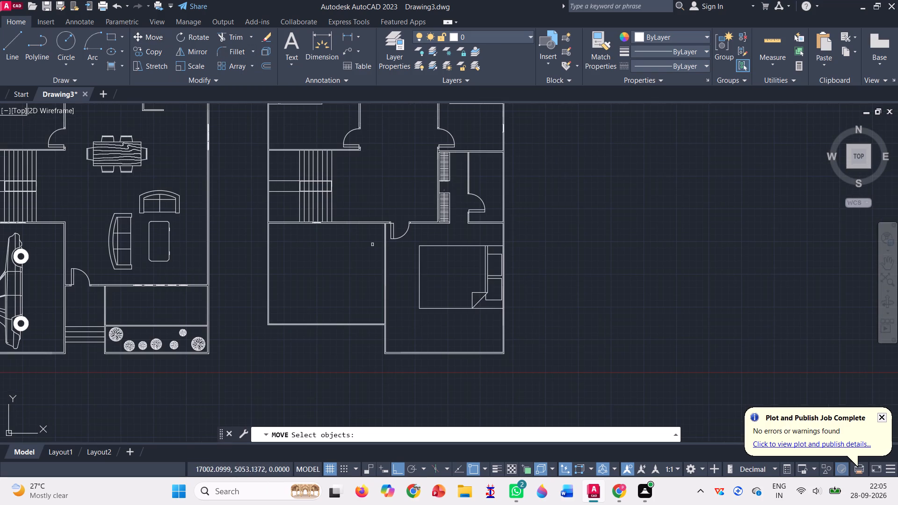
pyautogui.click(485, 277)
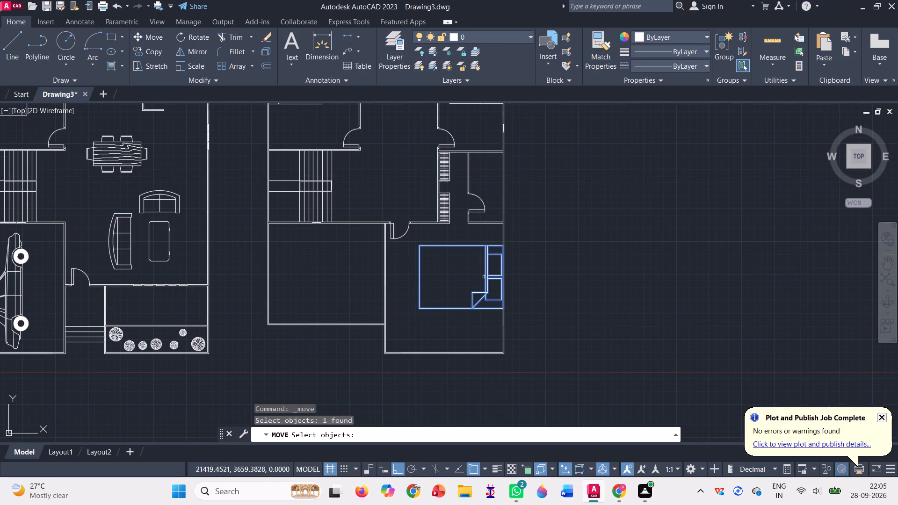
pyautogui.press('Return')
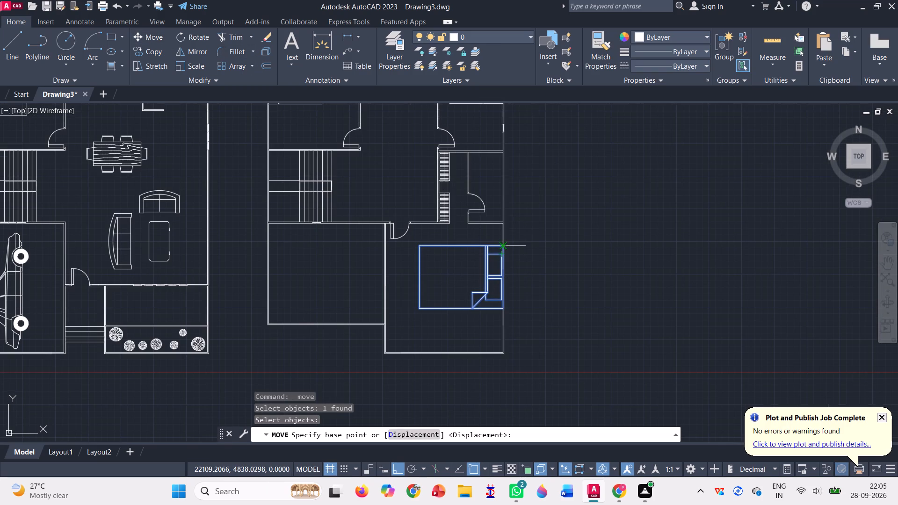
pyautogui.scroll(3, 501, 246)
pyautogui.click(500, 244)
pyautogui.scroll(-1, 500, 244)
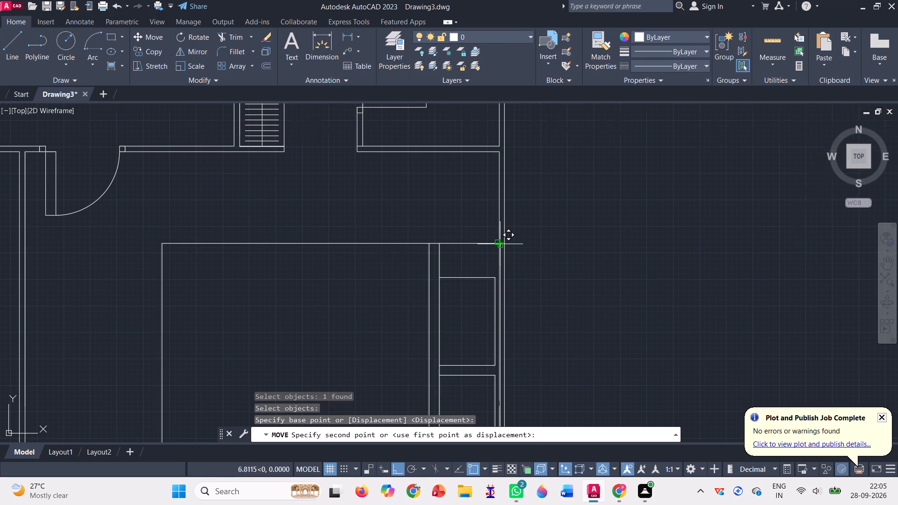
pyautogui.scroll(-1, 500, 244)
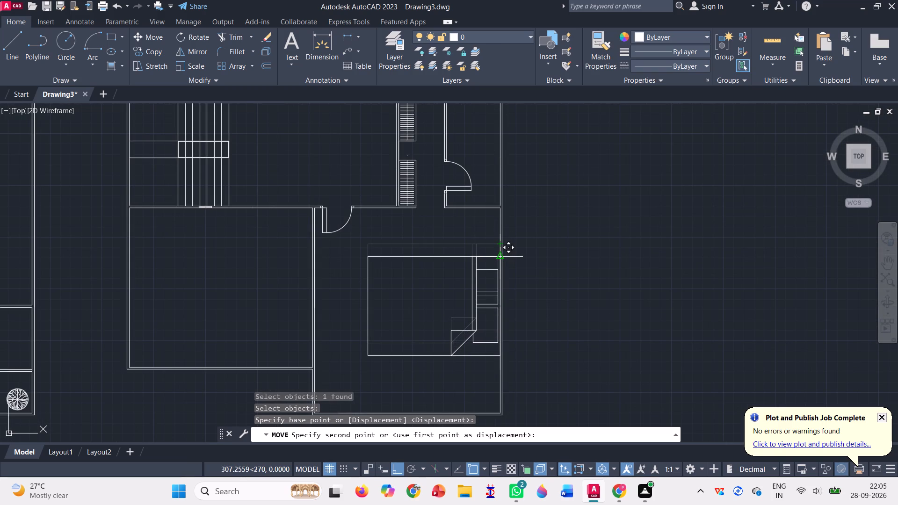
pyautogui.click(498, 257)
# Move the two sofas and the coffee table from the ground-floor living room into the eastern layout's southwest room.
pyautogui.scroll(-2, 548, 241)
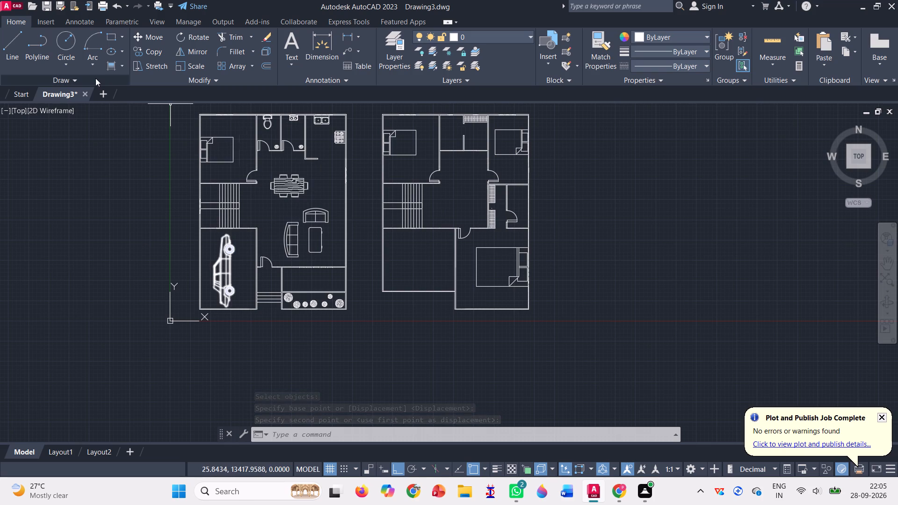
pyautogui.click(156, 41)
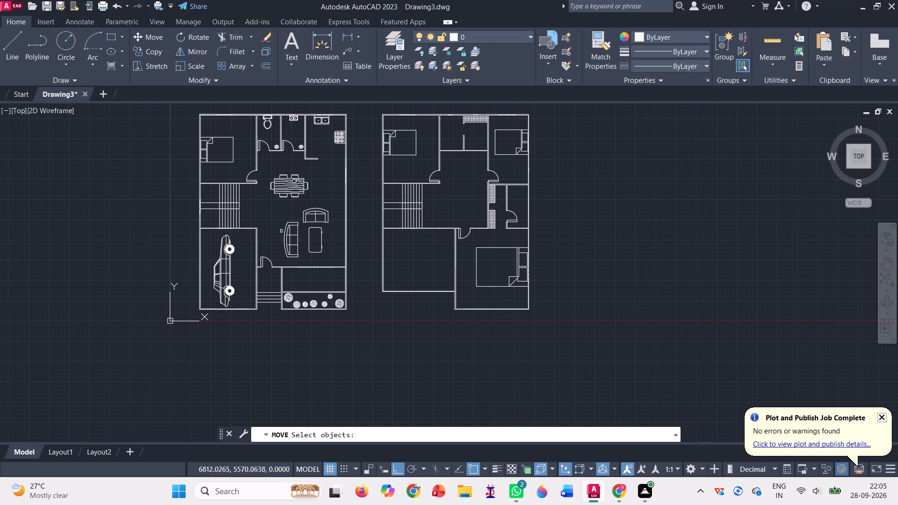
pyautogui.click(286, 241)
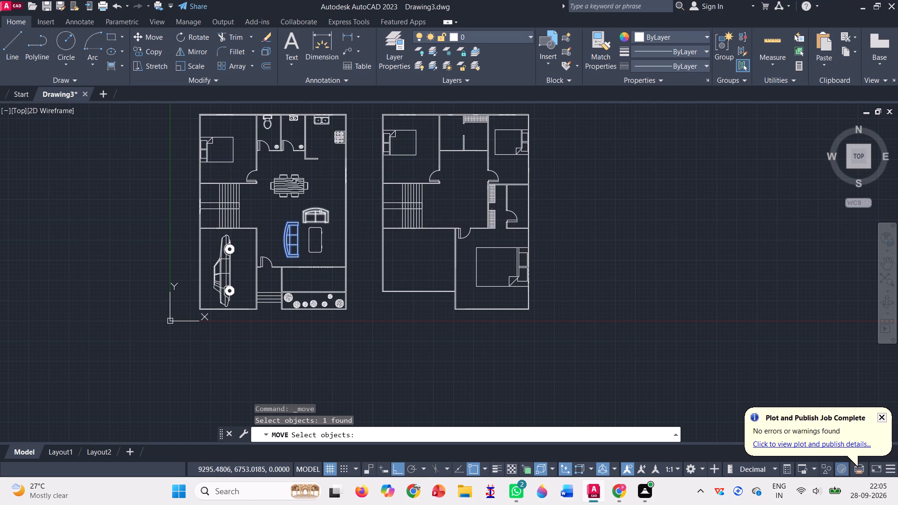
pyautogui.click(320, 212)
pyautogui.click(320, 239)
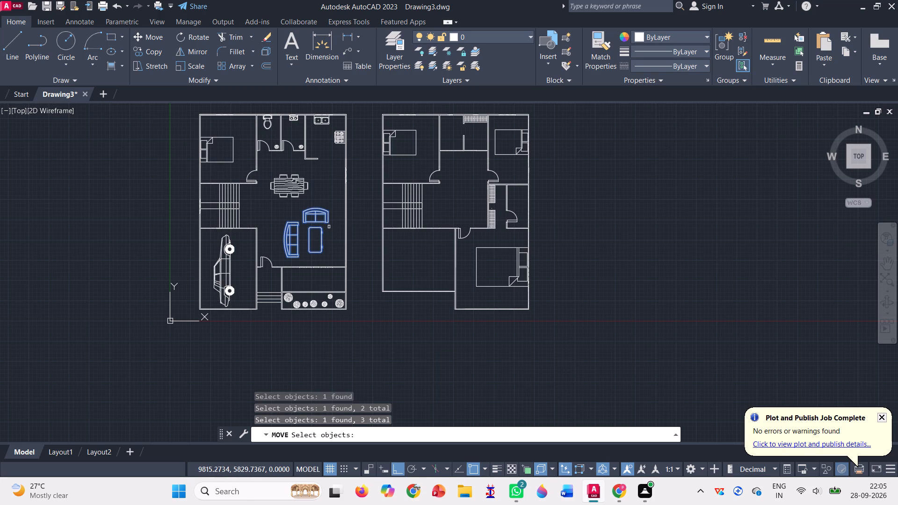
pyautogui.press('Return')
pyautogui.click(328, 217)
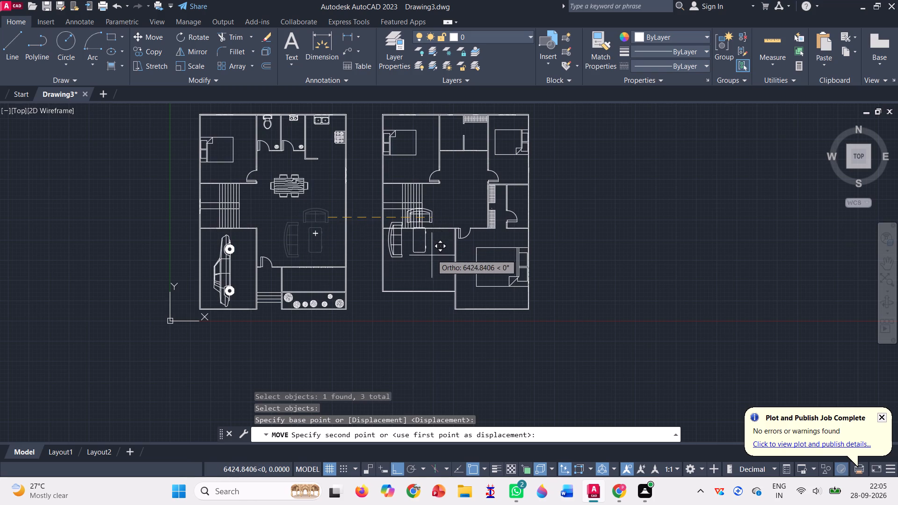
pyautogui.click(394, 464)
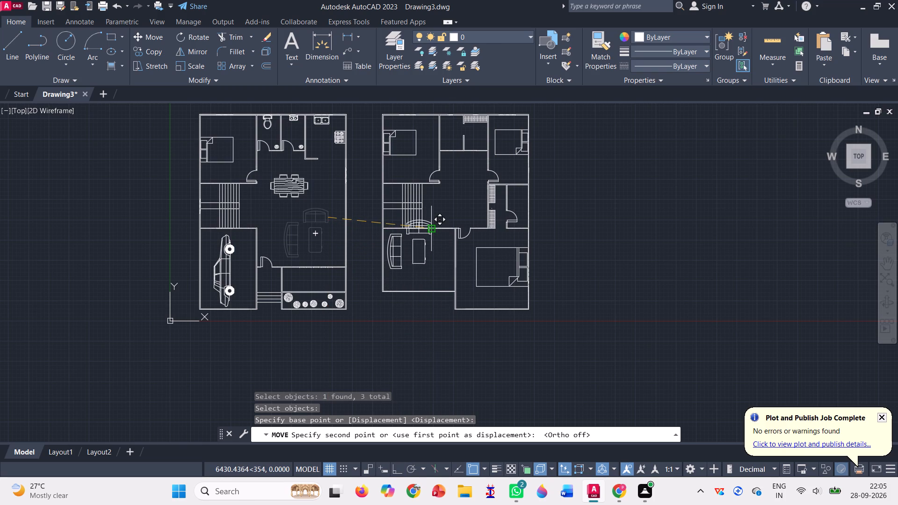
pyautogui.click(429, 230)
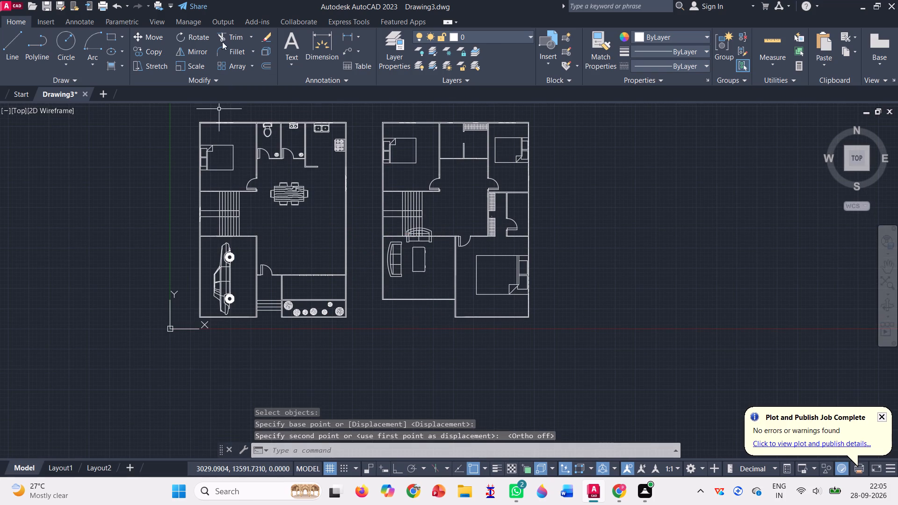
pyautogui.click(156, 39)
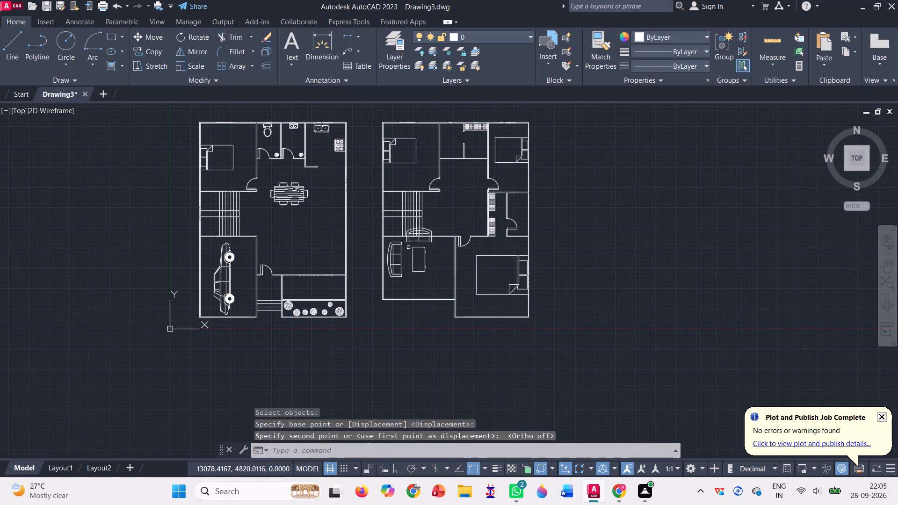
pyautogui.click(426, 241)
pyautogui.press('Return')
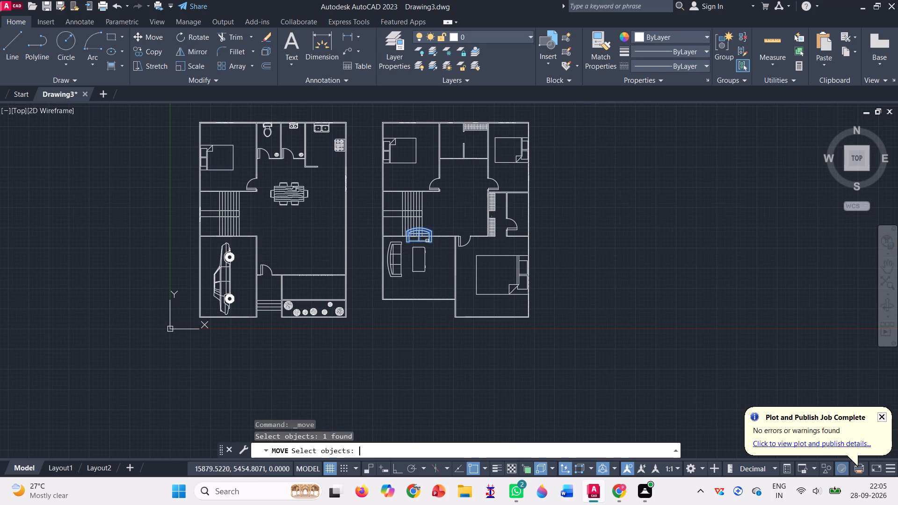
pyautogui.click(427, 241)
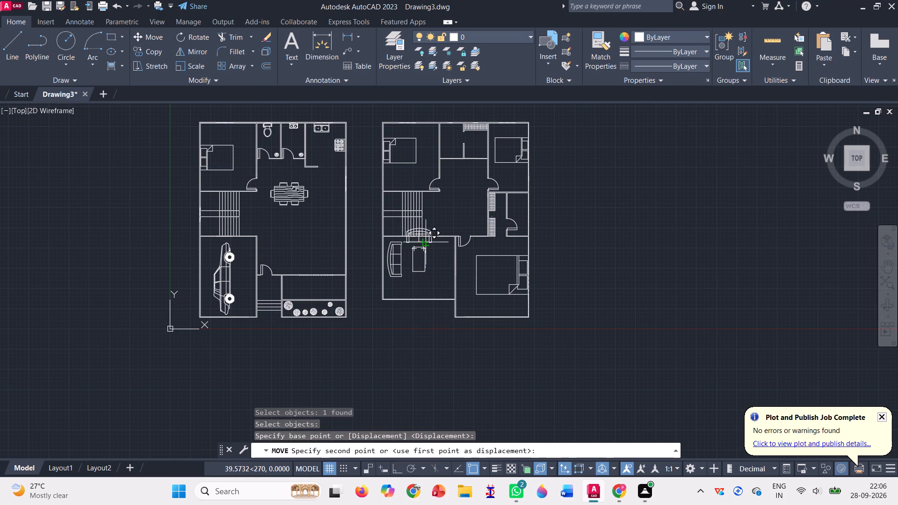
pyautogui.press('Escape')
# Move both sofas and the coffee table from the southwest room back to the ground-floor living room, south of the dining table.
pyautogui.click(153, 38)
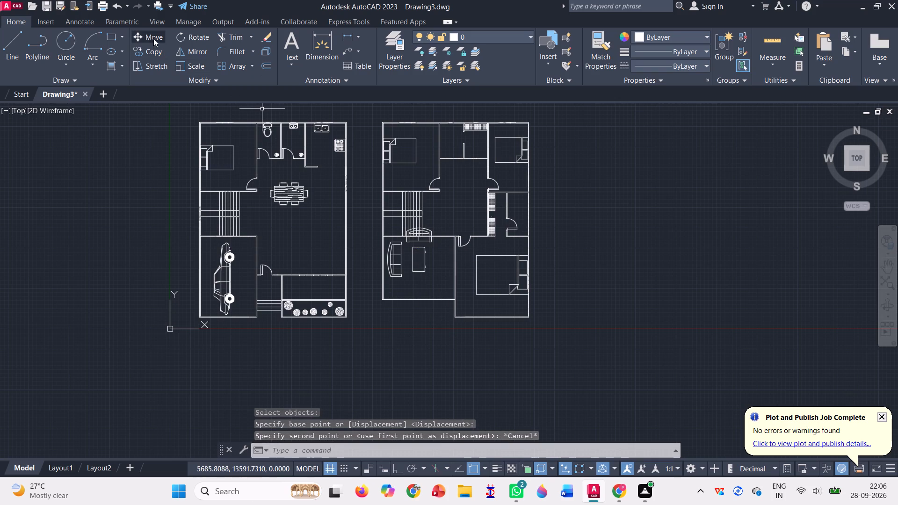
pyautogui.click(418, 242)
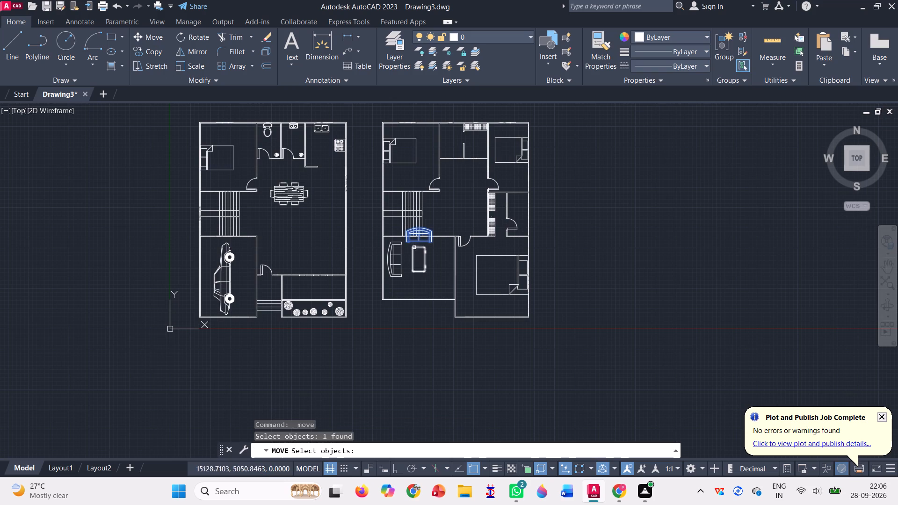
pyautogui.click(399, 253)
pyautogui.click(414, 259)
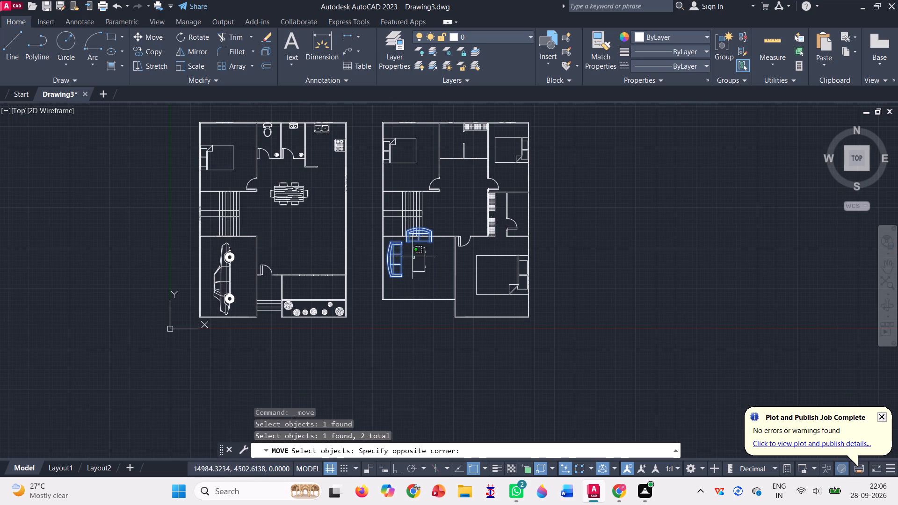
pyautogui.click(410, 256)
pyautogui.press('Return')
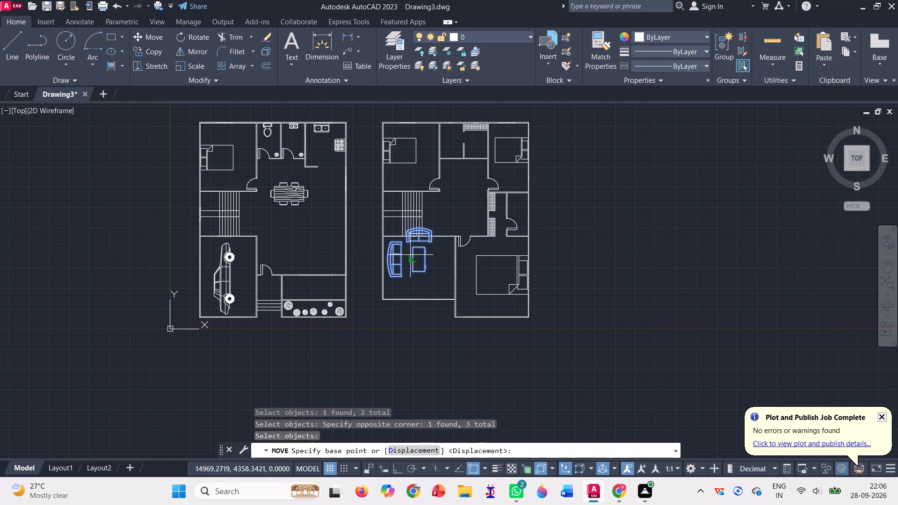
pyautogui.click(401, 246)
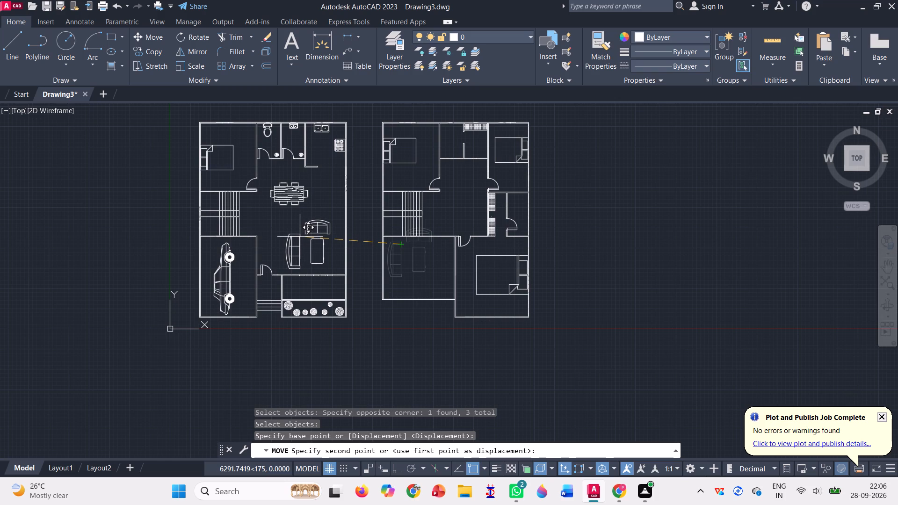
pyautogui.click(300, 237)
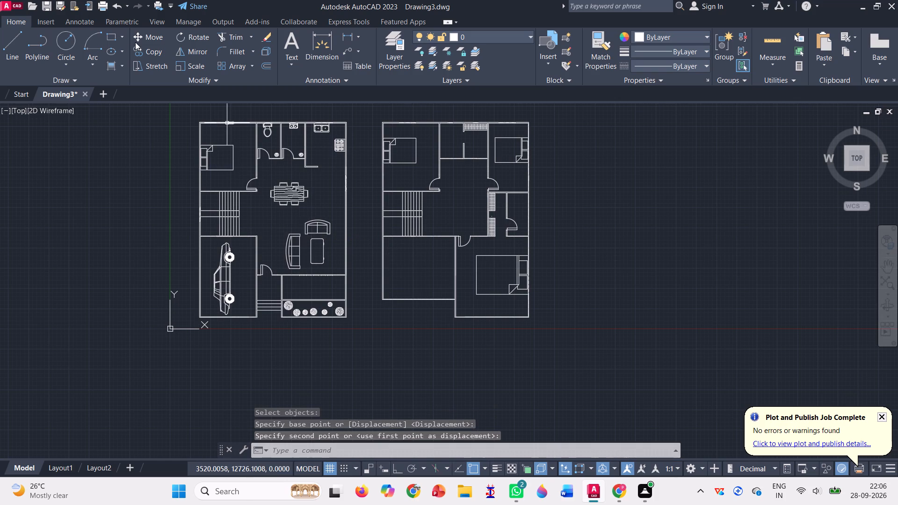
# Copy the three-seat sofa from the ground-floor living room to the west wall of the eastern layout's southwest room.
pyautogui.click(145, 48)
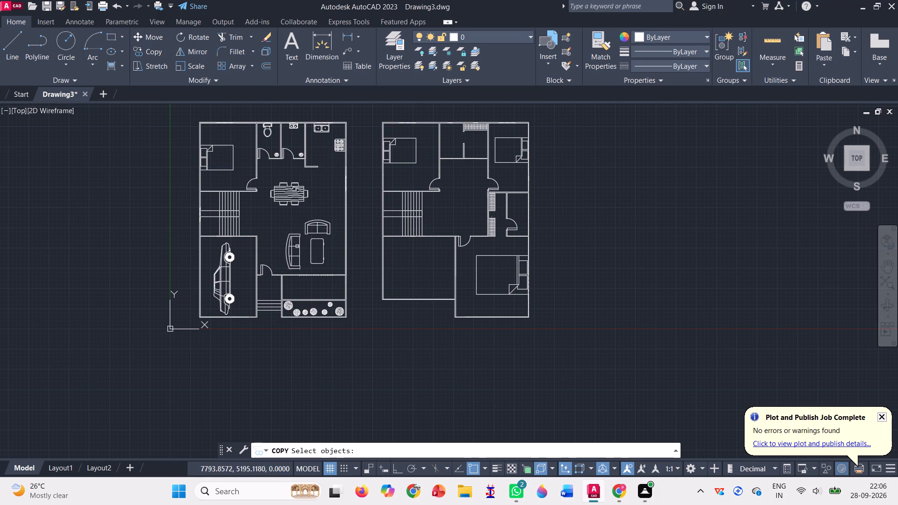
pyautogui.click(297, 248)
pyautogui.click(283, 250)
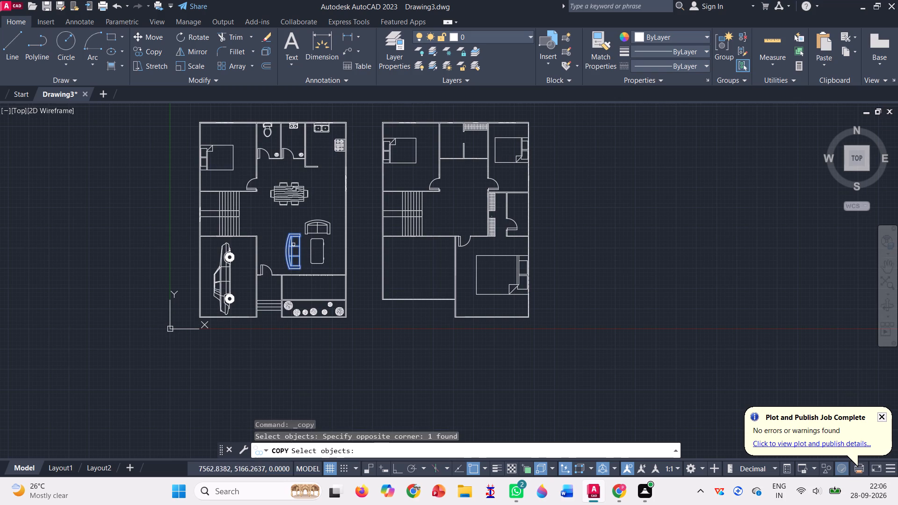
pyautogui.press('Return')
pyautogui.click(301, 244)
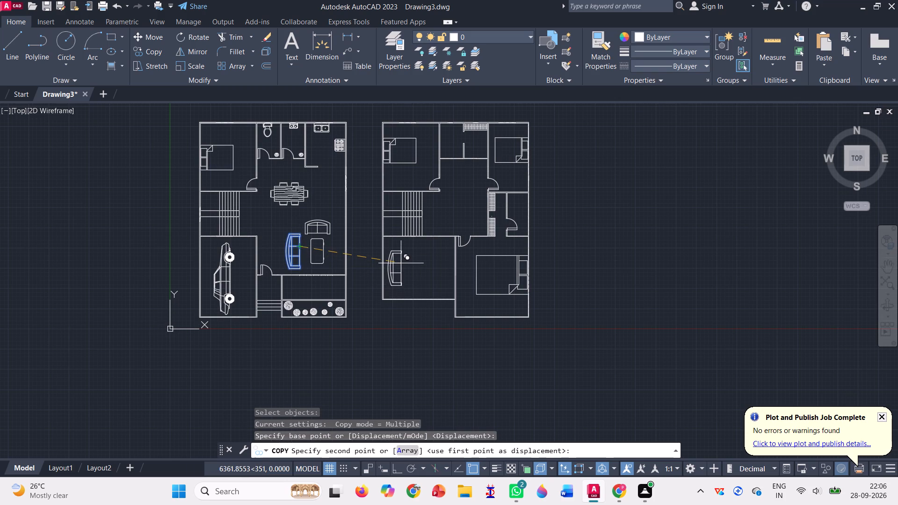
pyautogui.click(401, 263)
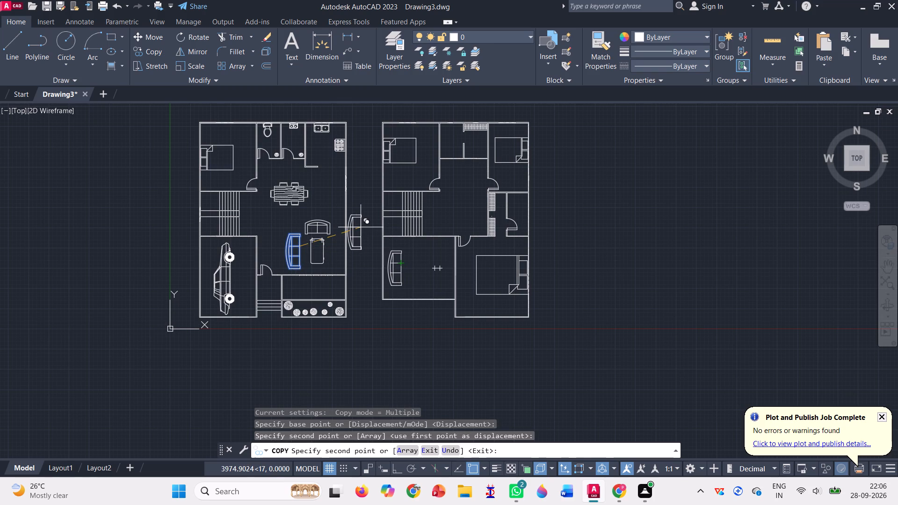
pyautogui.press('Escape')
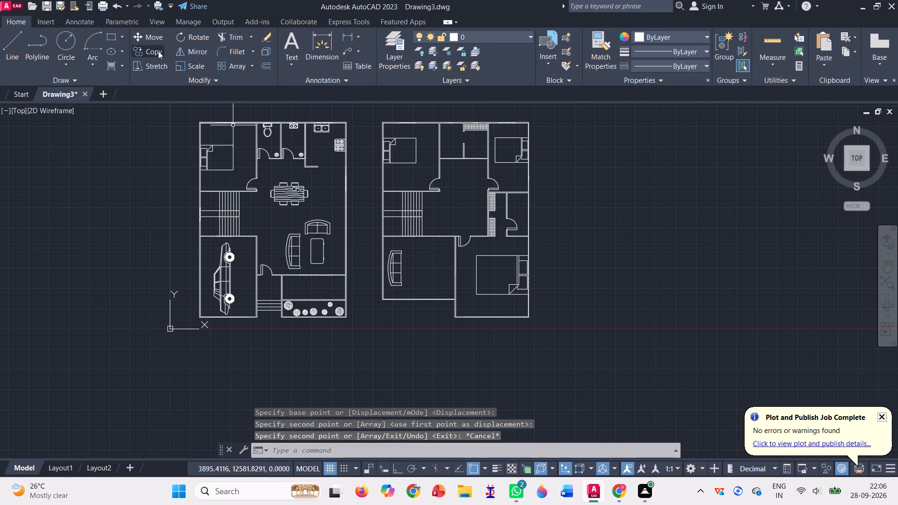
# Copy the ground-floor living room's two-seat sofa to the empty space south of the eastern layout's southwest room.
pyautogui.click(158, 51)
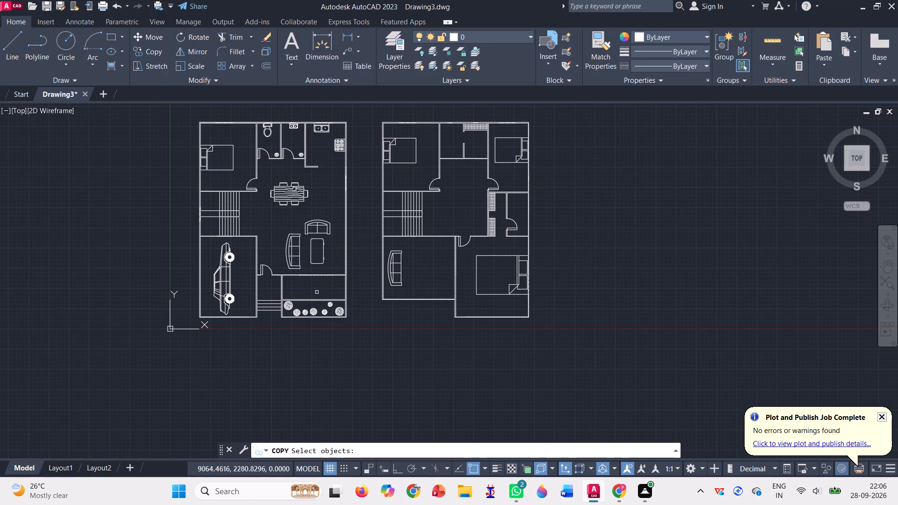
pyautogui.click(319, 224)
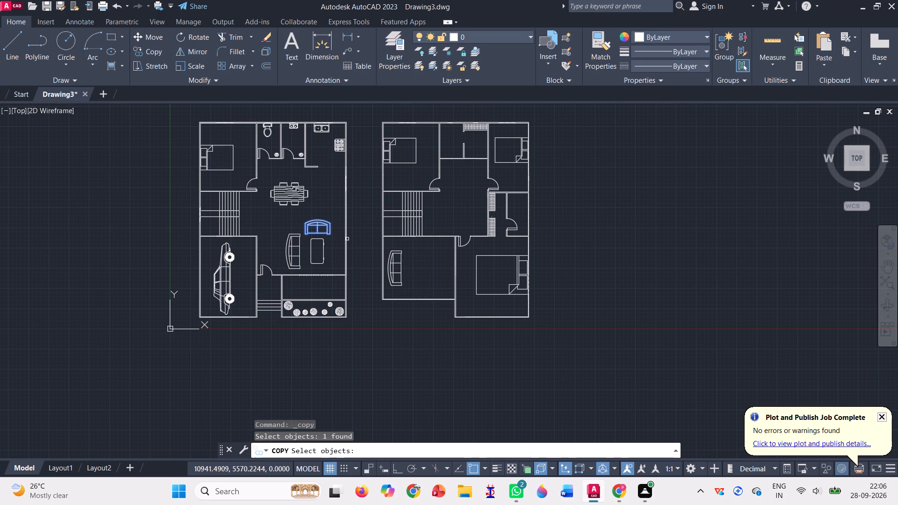
pyautogui.press('Return')
pyautogui.click(318, 224)
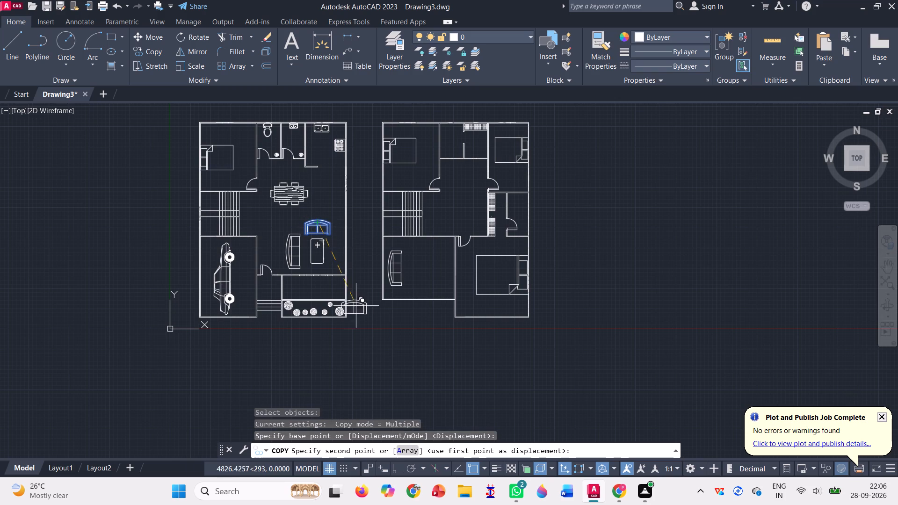
pyautogui.click(408, 347)
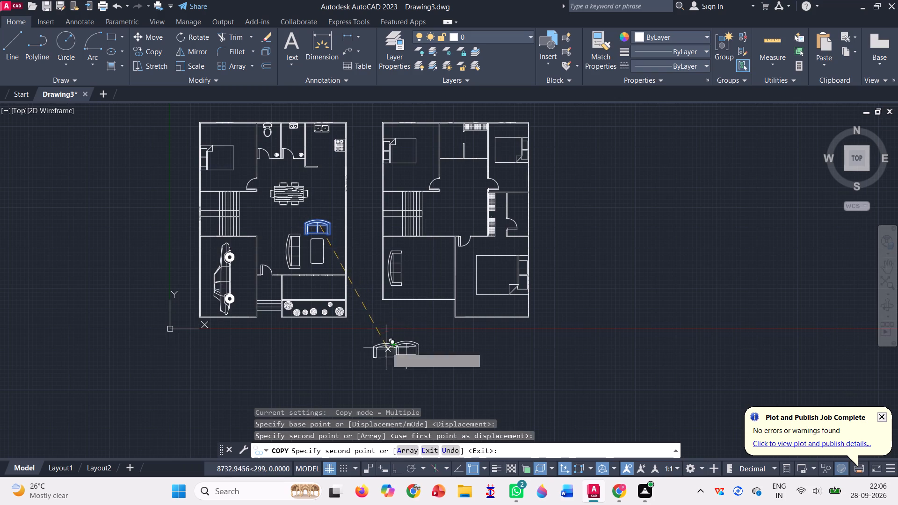
pyautogui.press('Escape')
# Rotate the two-seat sofa copy 180 degrees about a point on its east side.
pyautogui.click(194, 34)
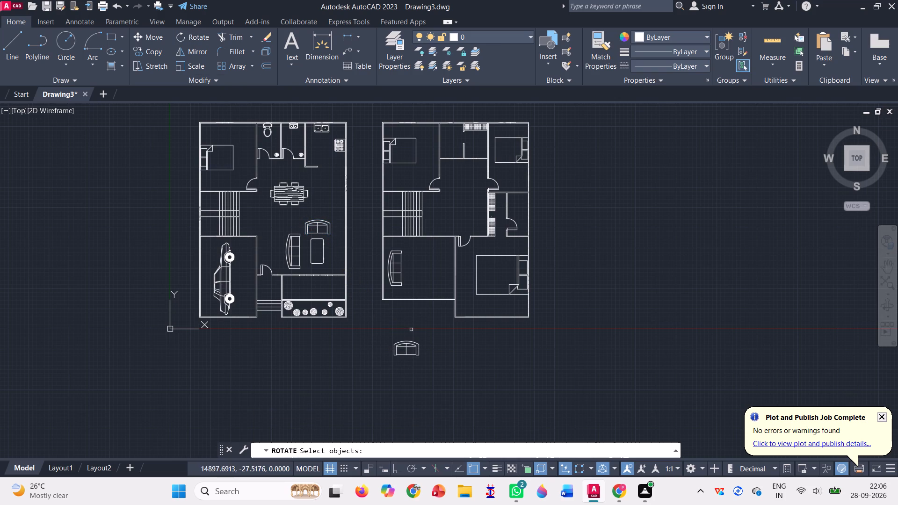
pyautogui.click(420, 346)
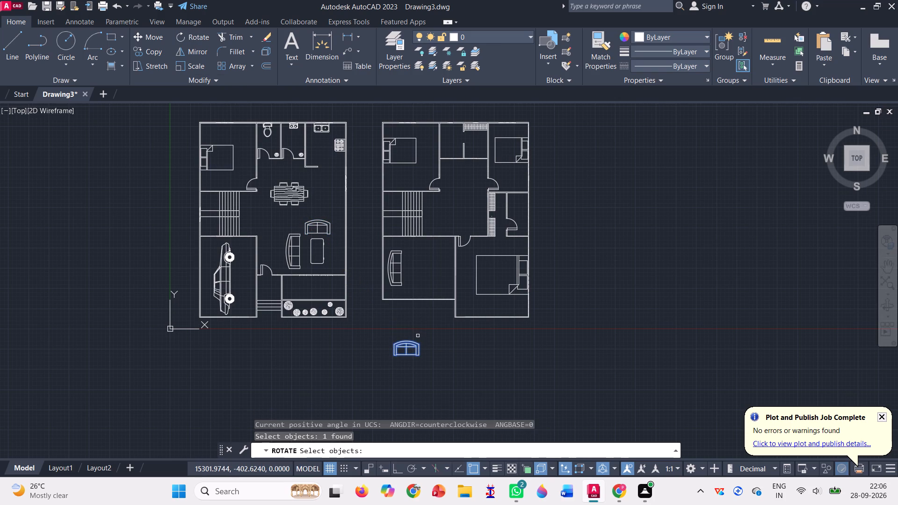
pyautogui.press('Return')
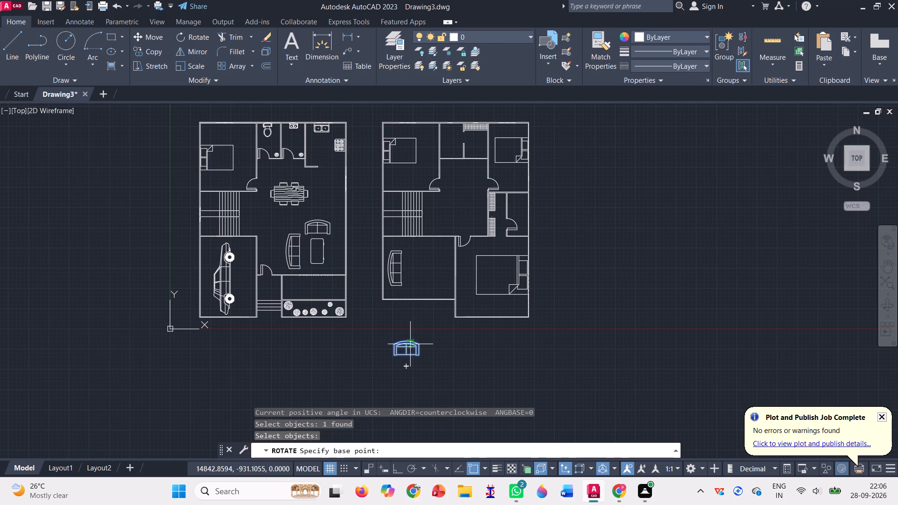
pyautogui.click(418, 347)
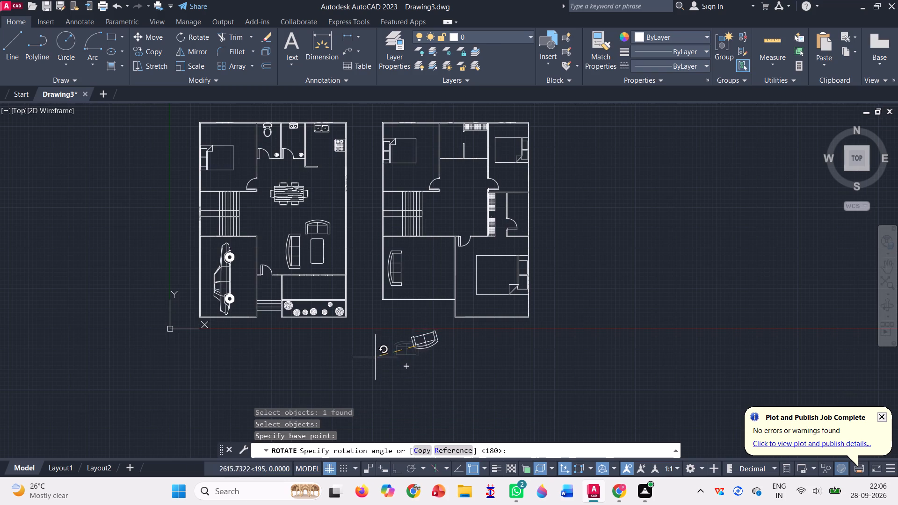
pyautogui.click(393, 472)
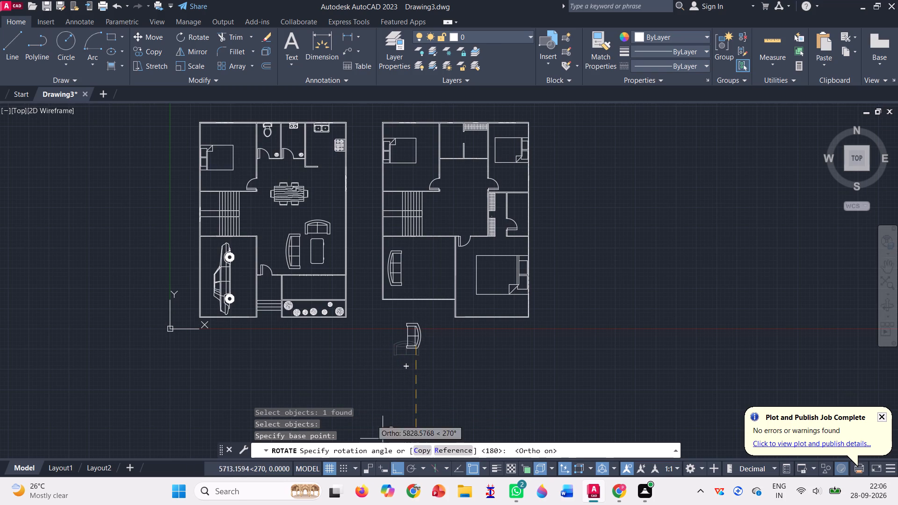
pyautogui.click(362, 373)
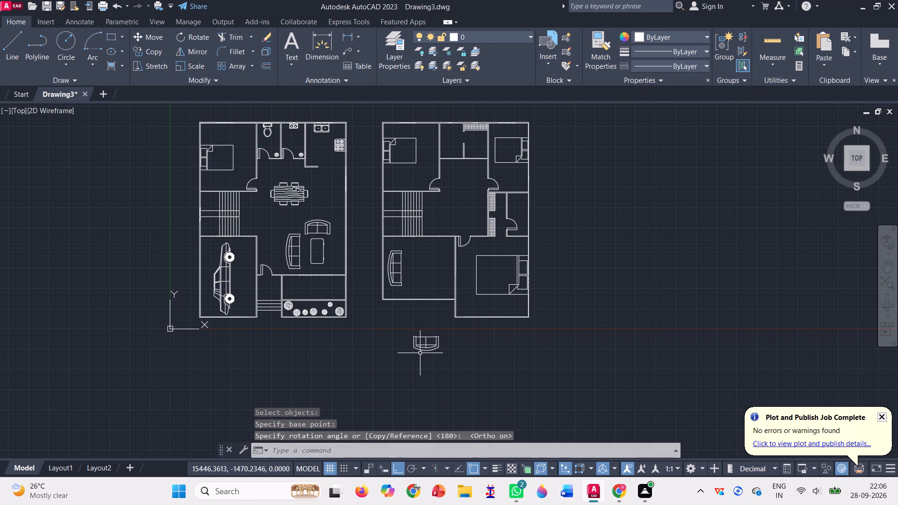
pyautogui.press('Return')
pyautogui.press('Escape')
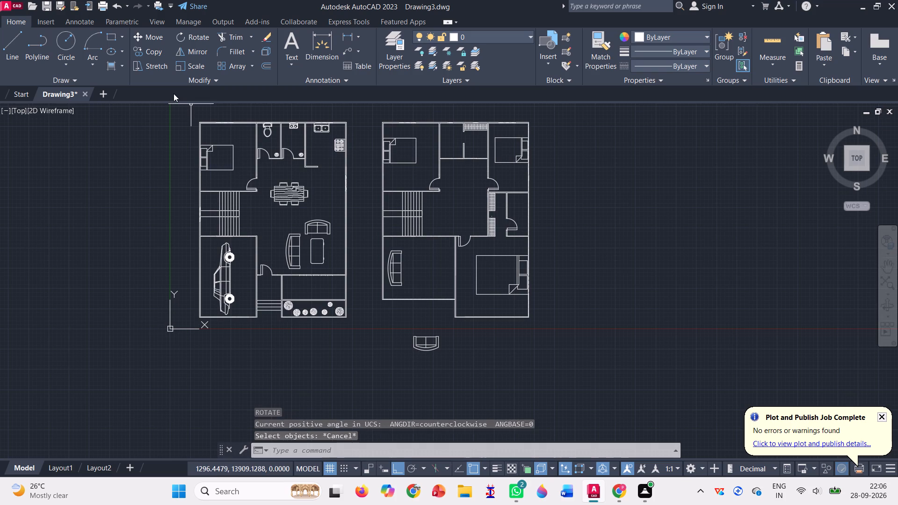
# Move the rotated two-seat sofa into the eastern layout's southwest room, placing it near the south wall, with Ortho off.
pyautogui.click(151, 41)
pyautogui.click(426, 348)
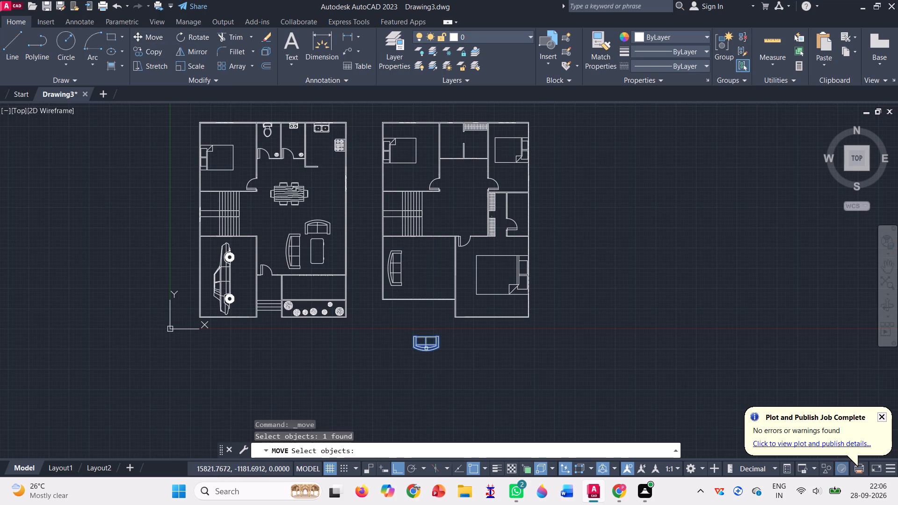
pyautogui.press('Return')
pyautogui.click(436, 336)
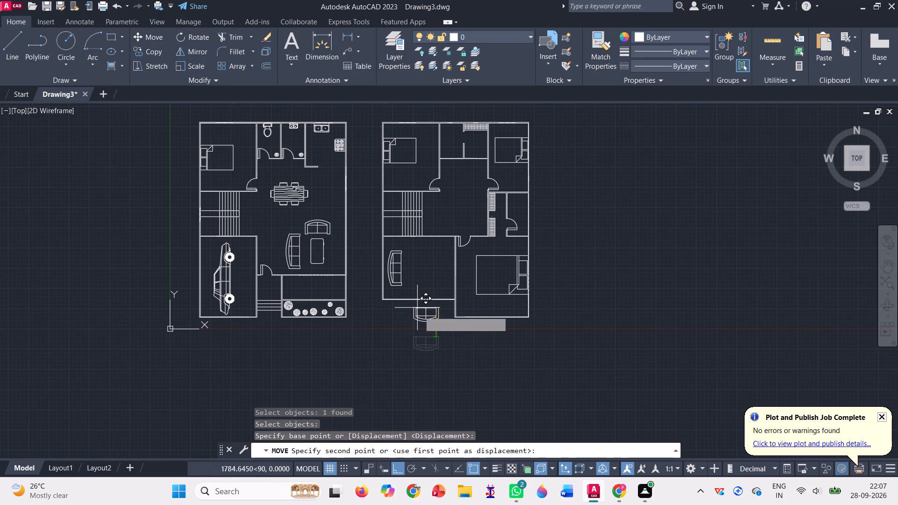
pyautogui.click(393, 468)
pyautogui.scroll(3, 424, 293)
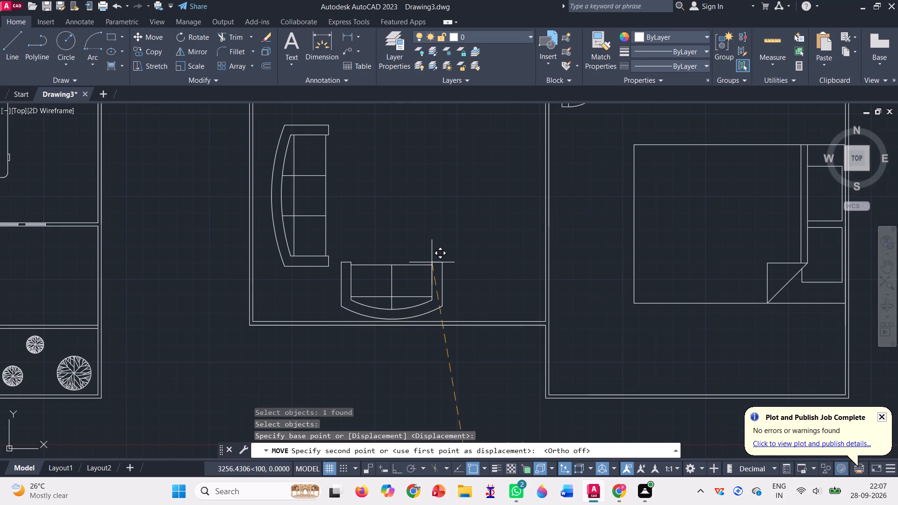
pyautogui.click(432, 261)
# Move the three-seat sofa in the eastern layout's southwest room about 250 units north along the west wall.
pyautogui.scroll(-3, 419, 307)
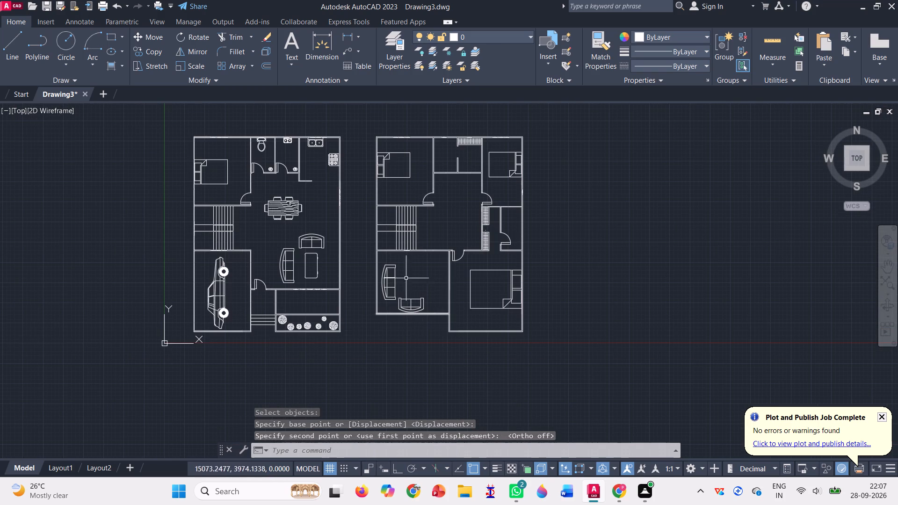
pyautogui.click(393, 267)
pyautogui.press('Return')
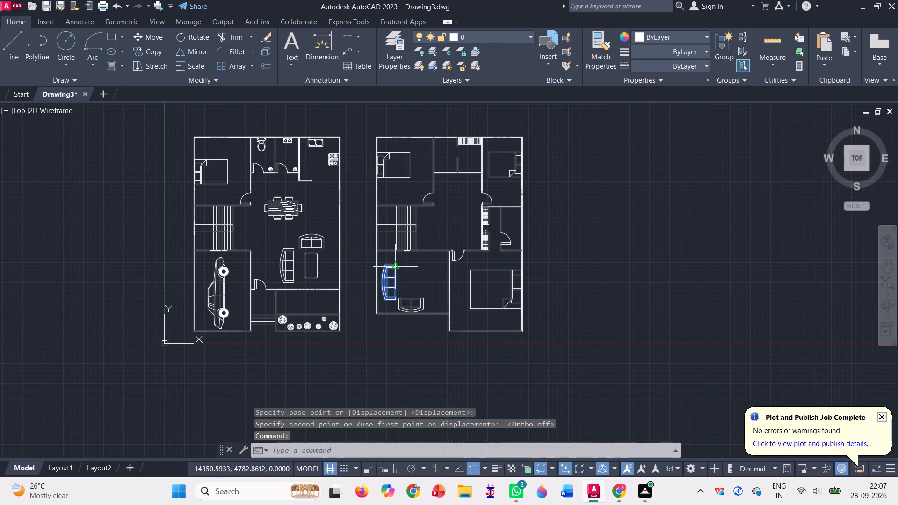
pyautogui.scroll(2, 406, 278)
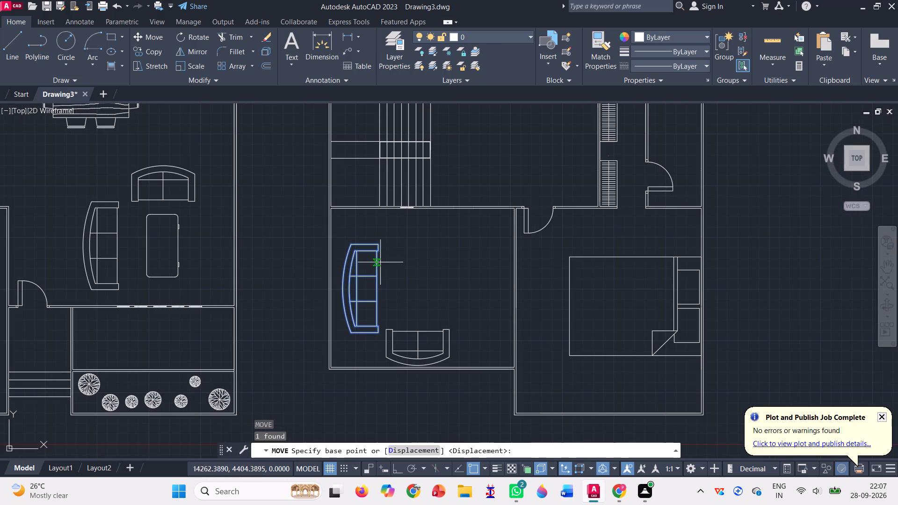
pyautogui.click(375, 325)
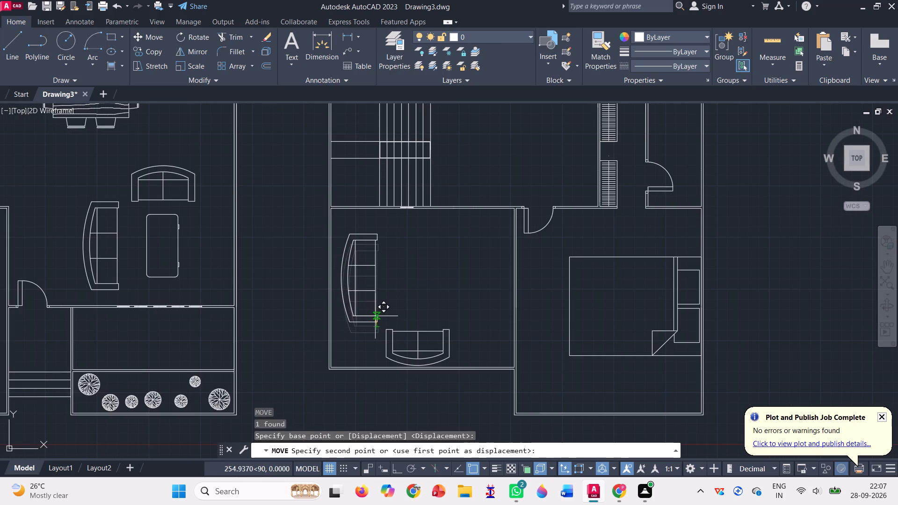
pyautogui.click(375, 316)
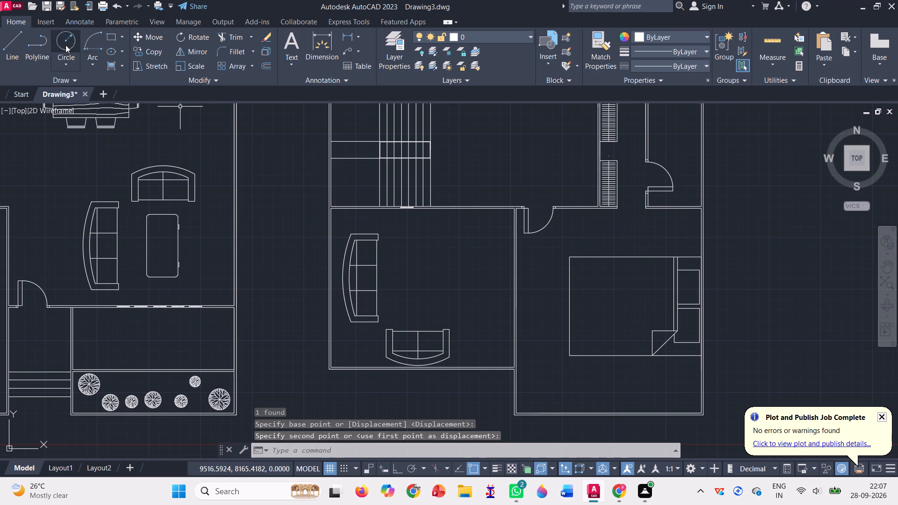
# Draw a north-south elongated ellipse as a coffee table beside the southwest room's sofas, with a minor half-axis of about 330 units.
pyautogui.click(119, 52)
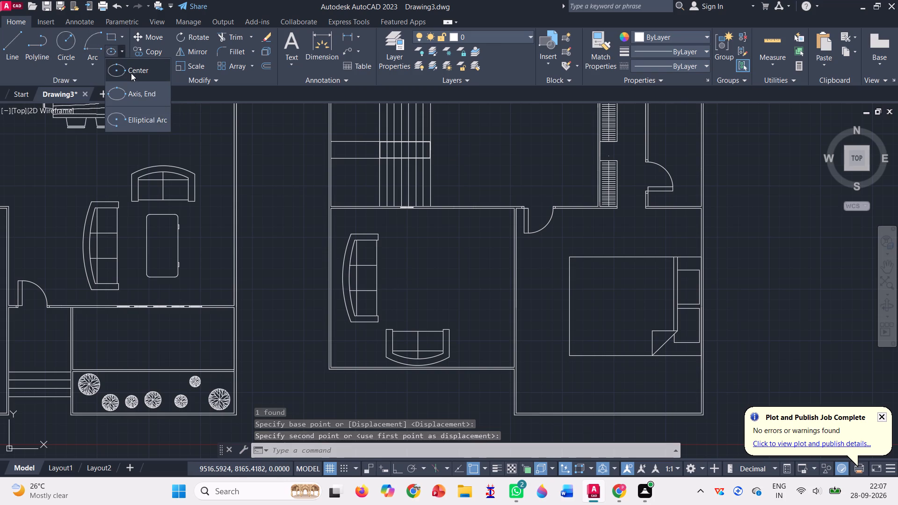
pyautogui.click(126, 71)
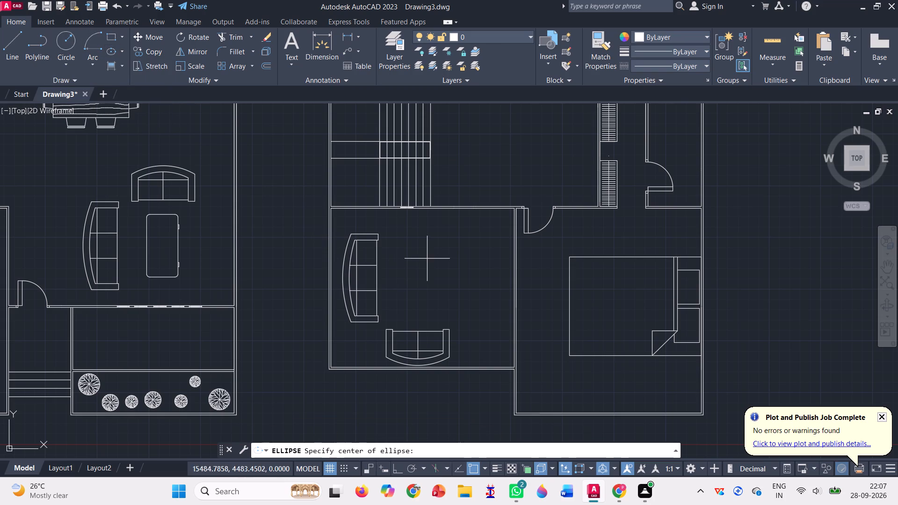
pyautogui.click(414, 276)
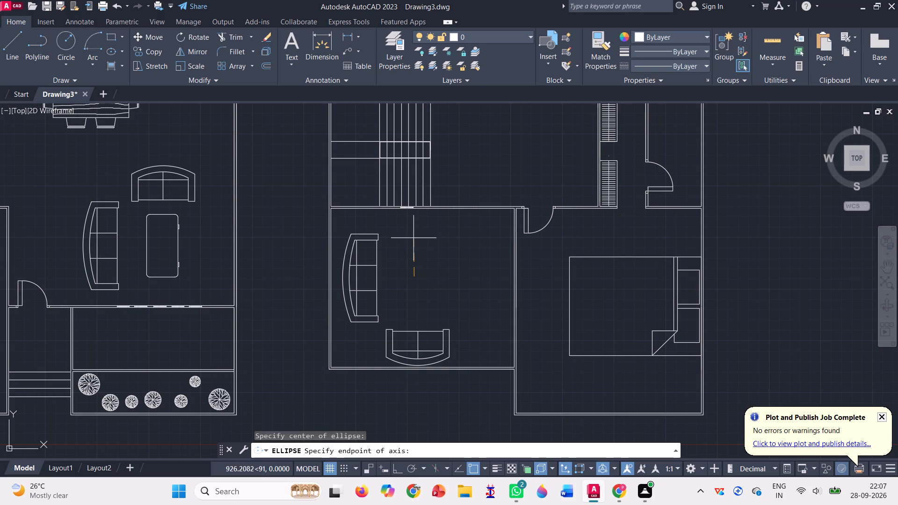
pyautogui.click(413, 251)
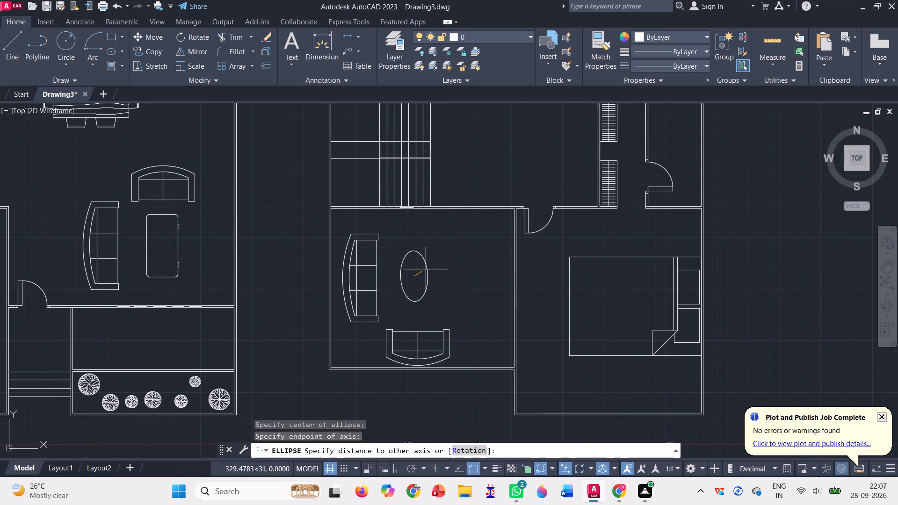
pyautogui.click(426, 269)
# Copy the toilet from the ground-floor plan to the north wall of the eastern layout's small room west of the northern wardrobe.
pyautogui.scroll(-2, 405, 267)
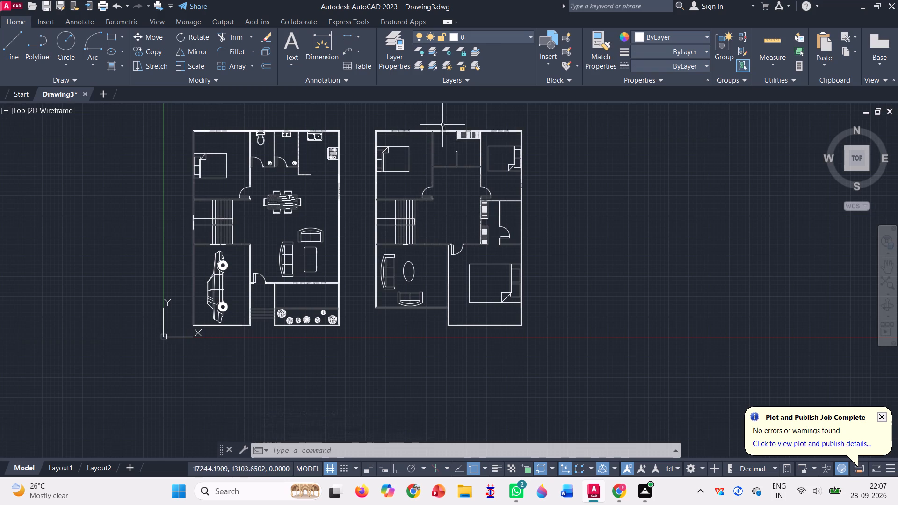
pyautogui.scroll(1, 447, 123)
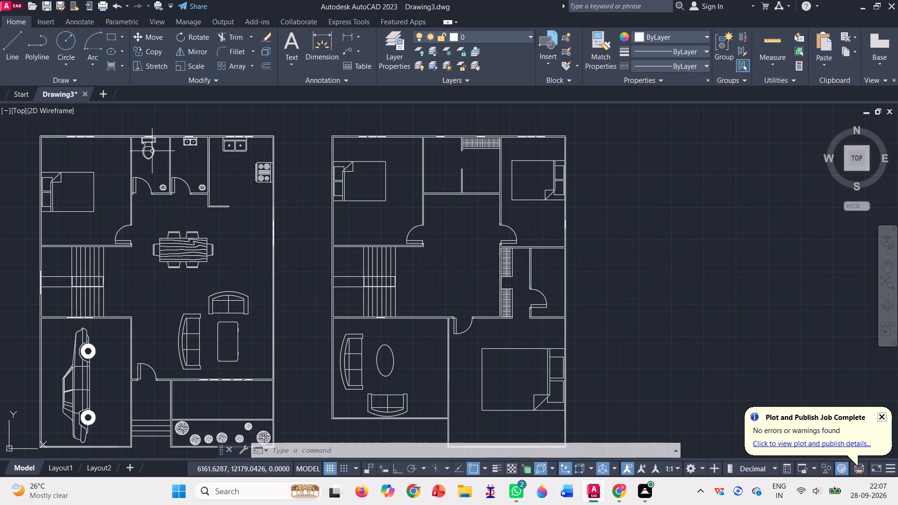
pyautogui.click(151, 150)
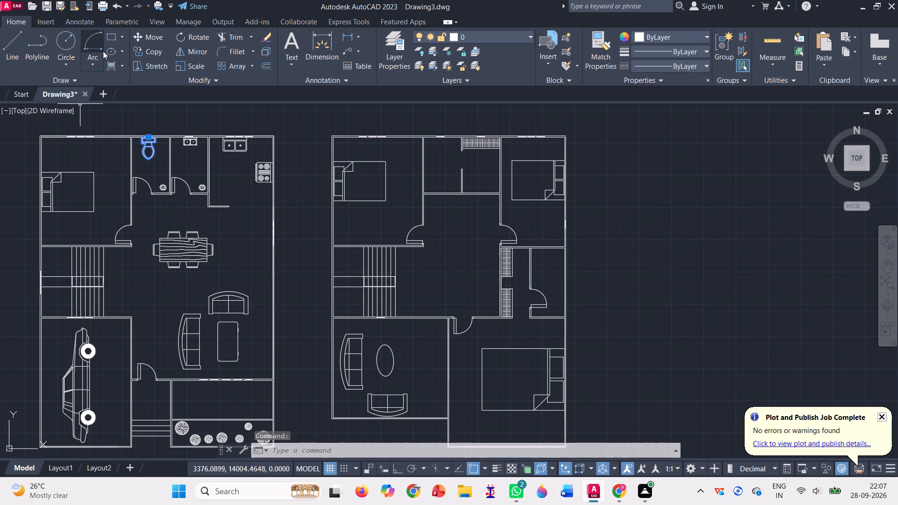
pyautogui.click(143, 50)
pyautogui.scroll(2, 143, 133)
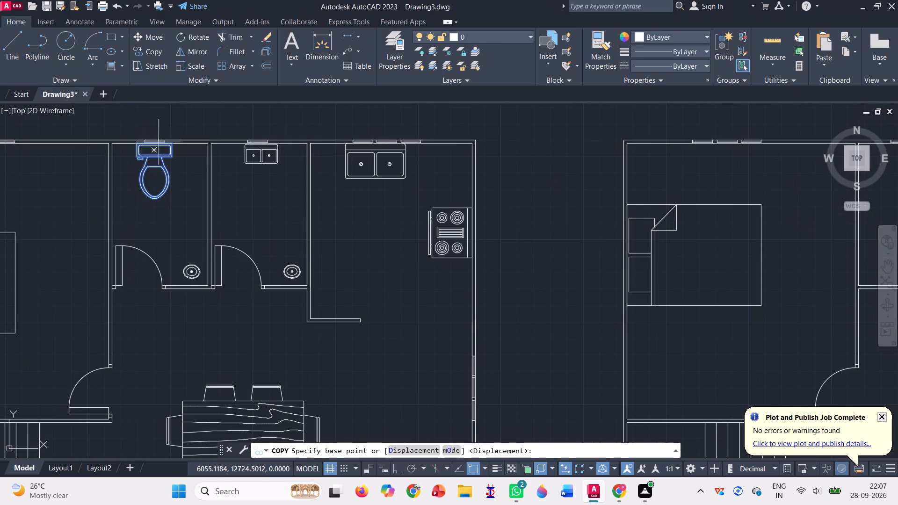
pyautogui.scroll(2, 161, 149)
pyautogui.click(189, 138)
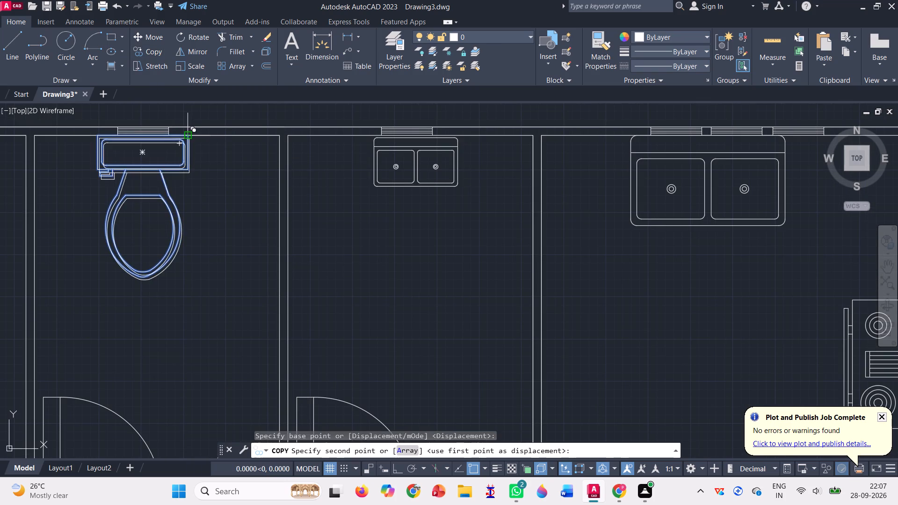
pyautogui.scroll(-4, 179, 147)
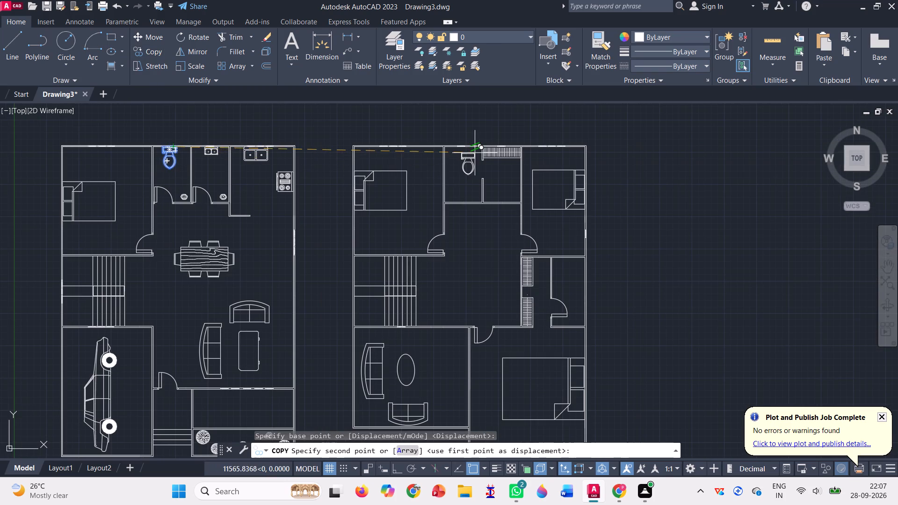
pyautogui.scroll(3, 474, 151)
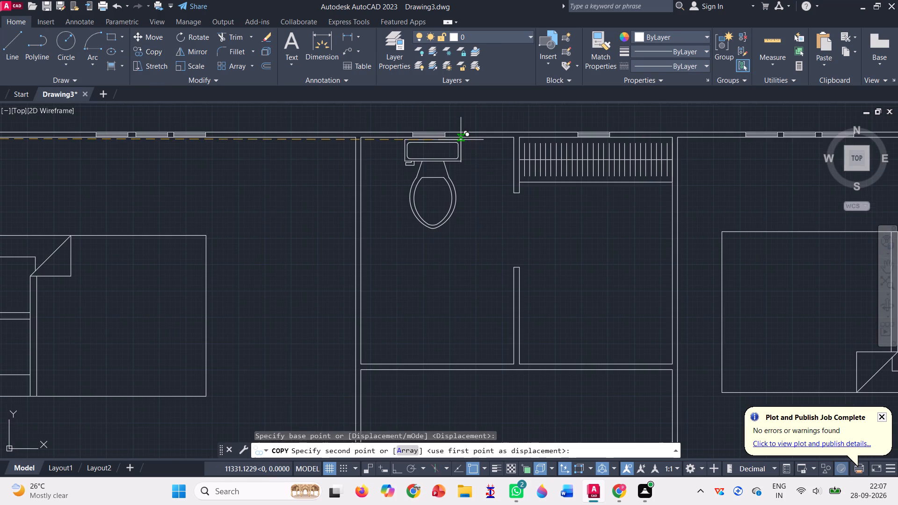
pyautogui.click(461, 140)
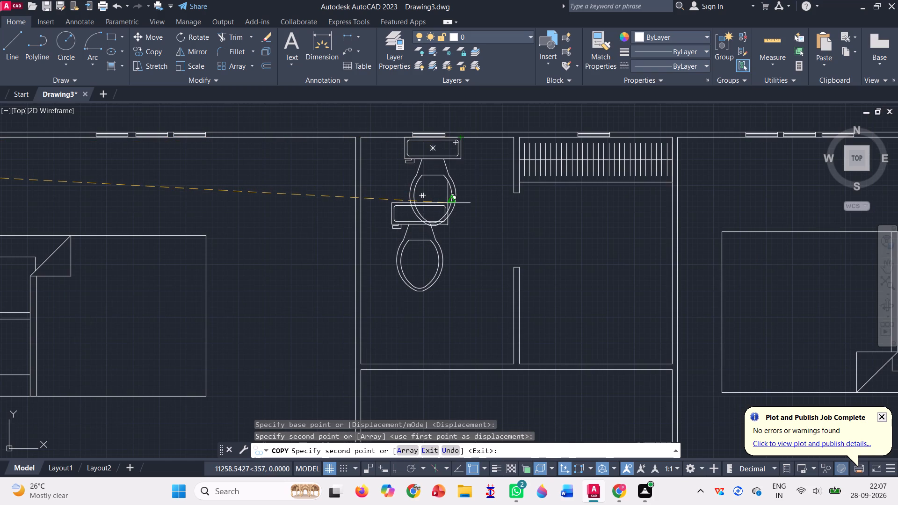
pyautogui.scroll(-1, 448, 203)
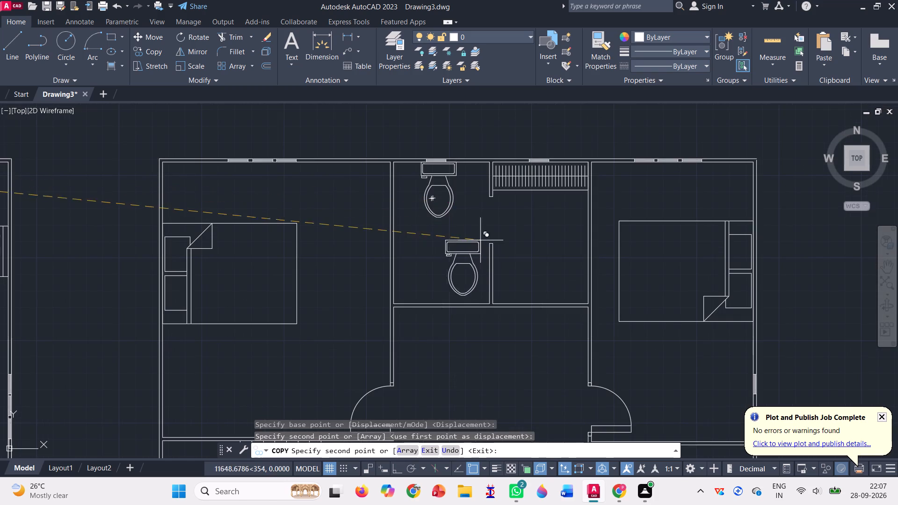
pyautogui.scroll(-2, 484, 247)
pyautogui.press('Escape')
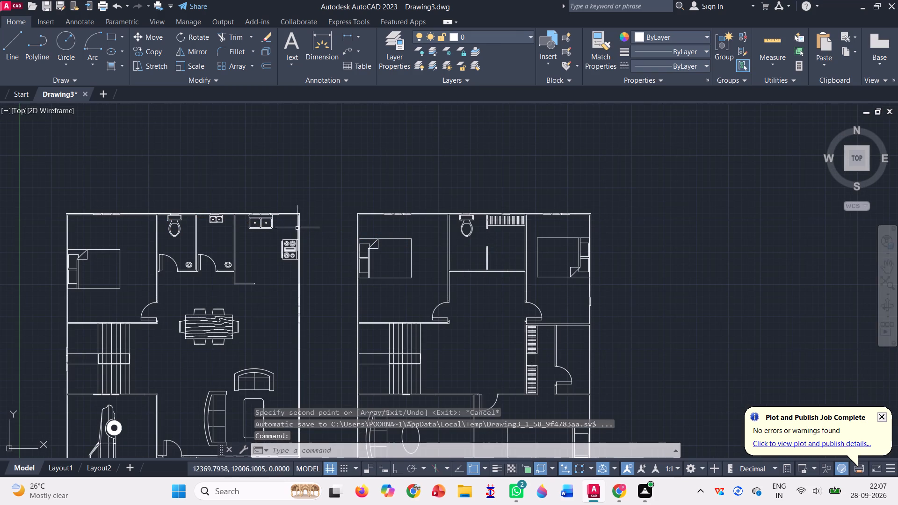
# Copy the round washbasin from the ground-floor toilet room to the southeast corner of the eastern layout's northern bathroom.
pyautogui.click(155, 52)
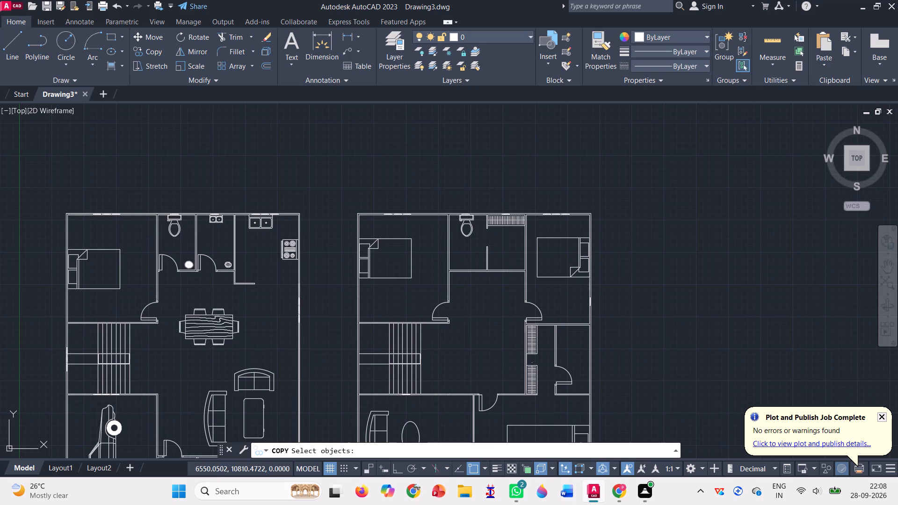
pyautogui.click(188, 264)
pyautogui.press('Return')
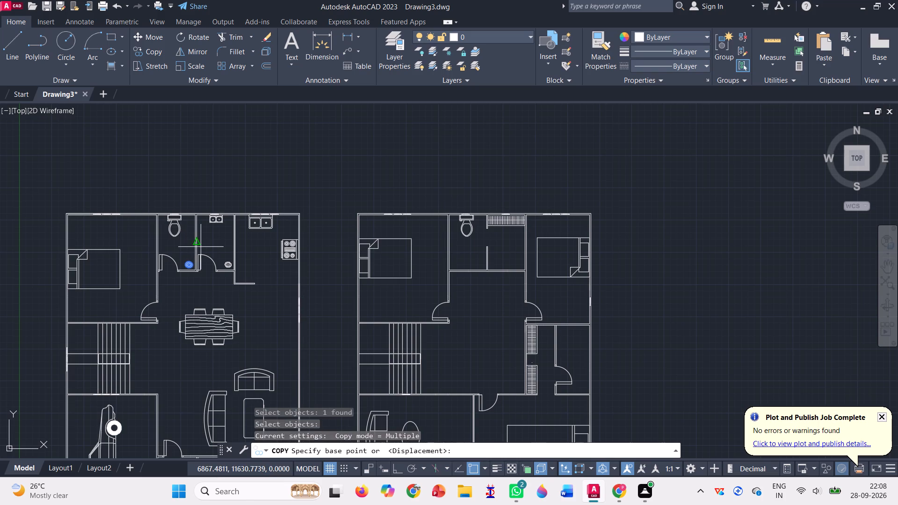
pyautogui.click(187, 266)
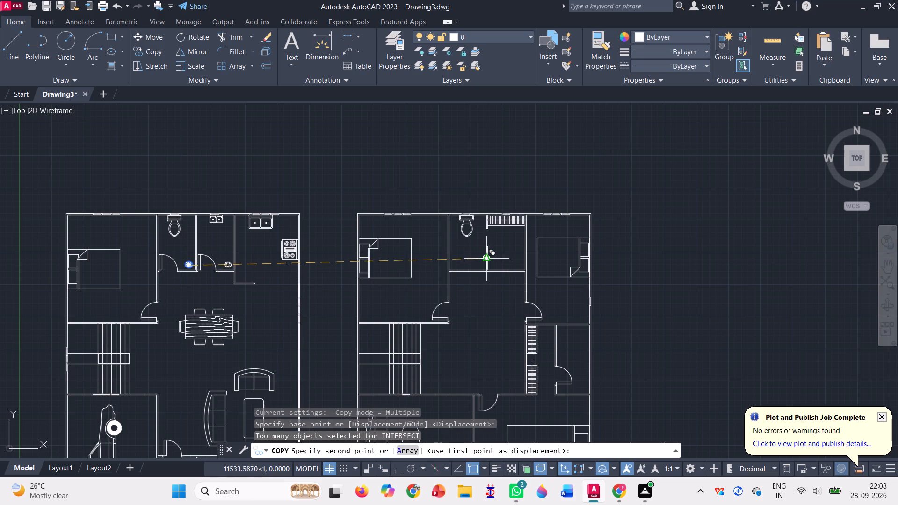
pyautogui.scroll(2, 479, 261)
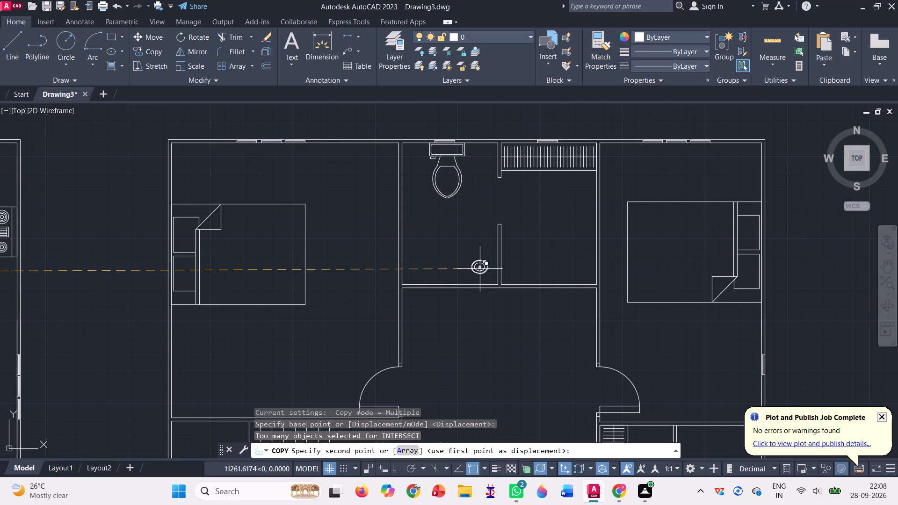
pyautogui.click(480, 269)
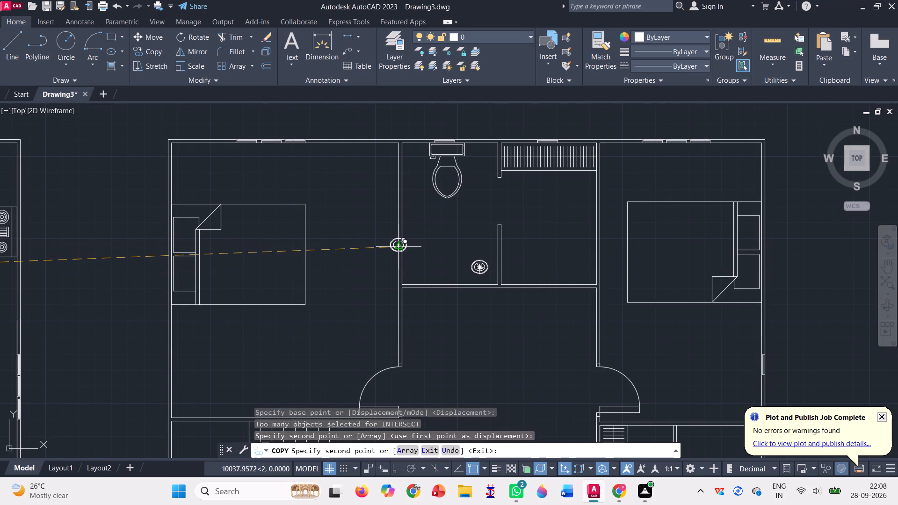
pyautogui.press('Escape')
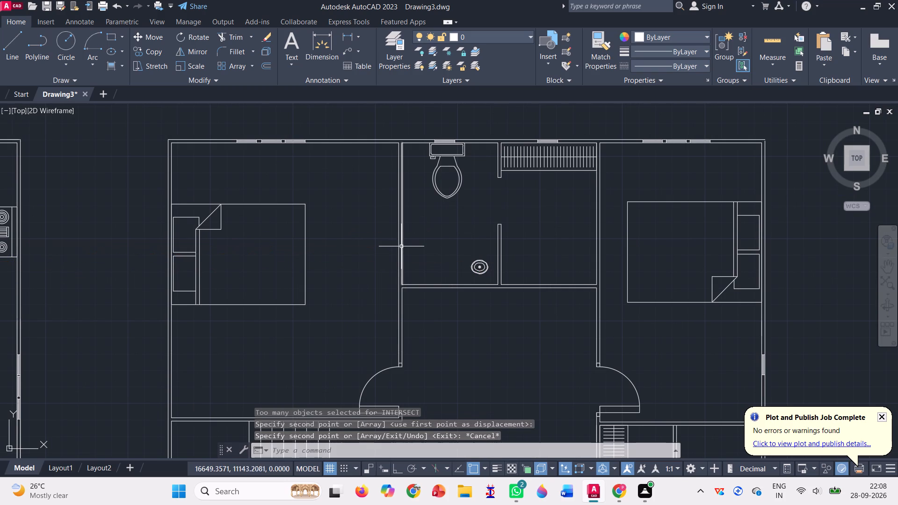
# Copy the toilet from the eastern layout's northern bathroom to the empty space east of that layout.
pyautogui.scroll(-1, 367, 255)
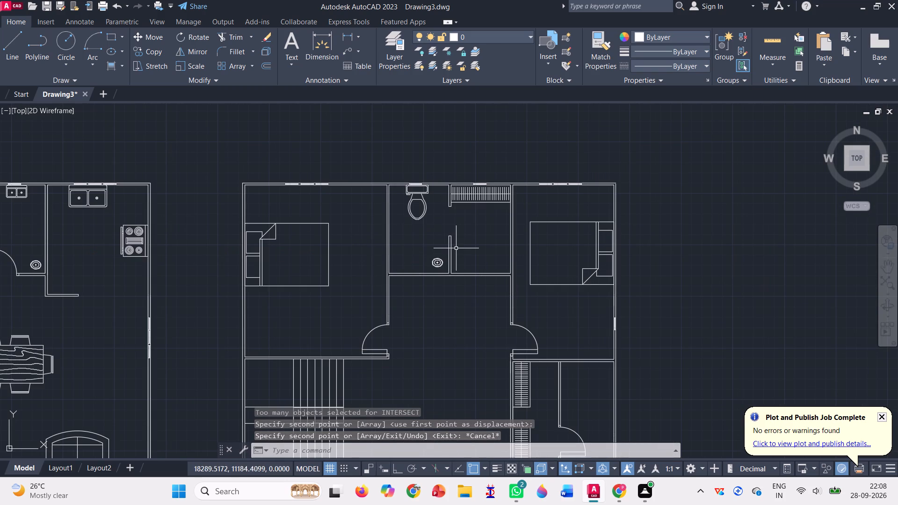
pyautogui.scroll(-1, 456, 249)
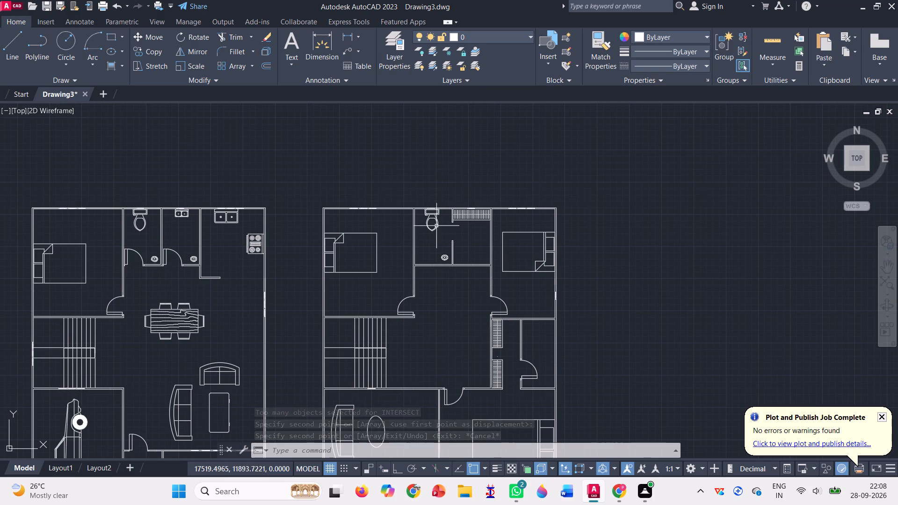
pyautogui.scroll(-1, 437, 222)
pyautogui.scroll(1, 493, 305)
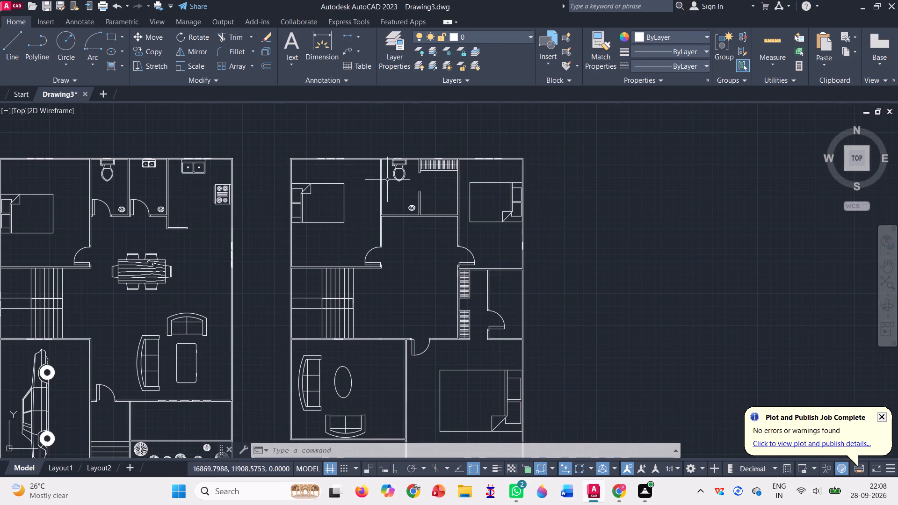
pyautogui.click(397, 169)
pyautogui.press('Return')
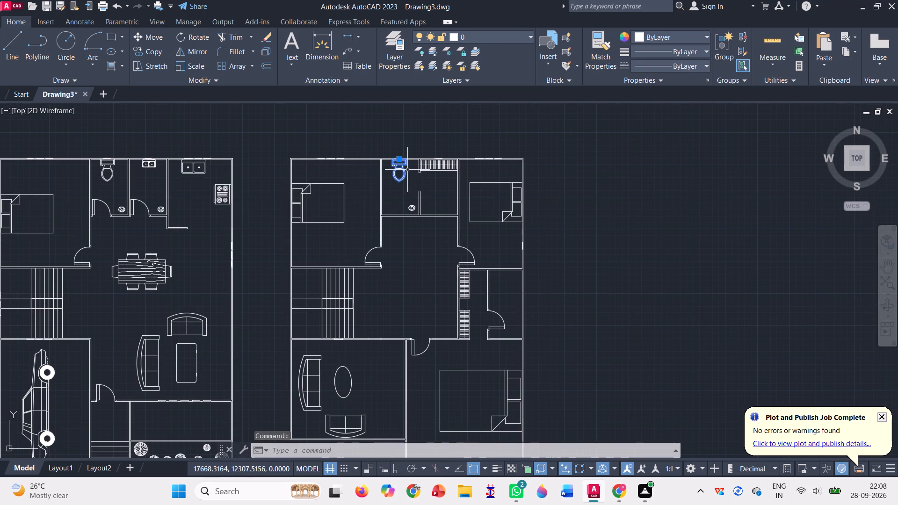
pyautogui.click(407, 167)
pyautogui.click(607, 203)
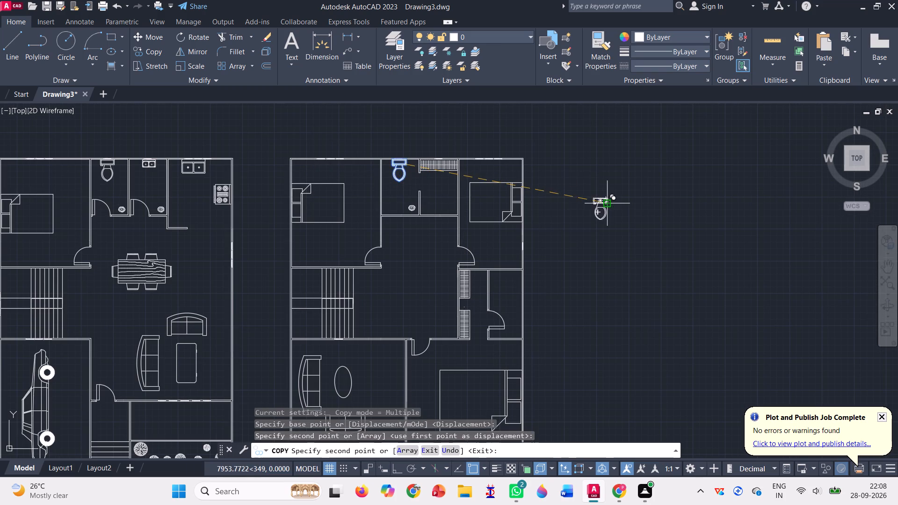
pyautogui.press('Escape')
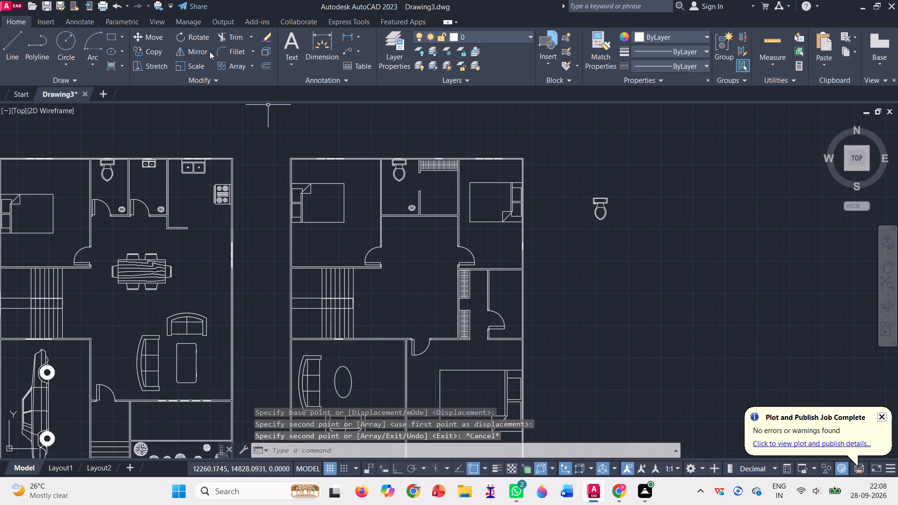
# Rotate the toilet copy east of the eastern layout by 180 degrees about its tank's northeast corner.
pyautogui.click(194, 35)
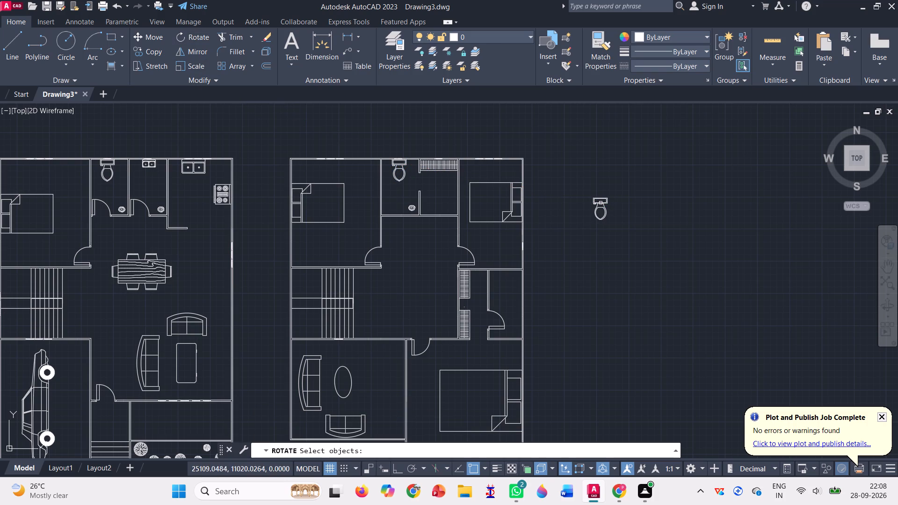
pyautogui.click(601, 203)
pyautogui.press('Return')
pyautogui.scroll(4, 615, 199)
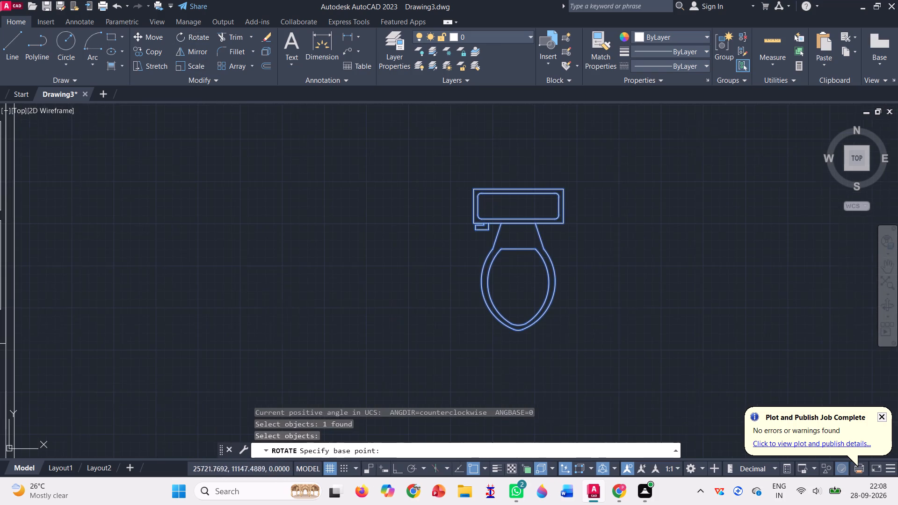
pyautogui.click(562, 189)
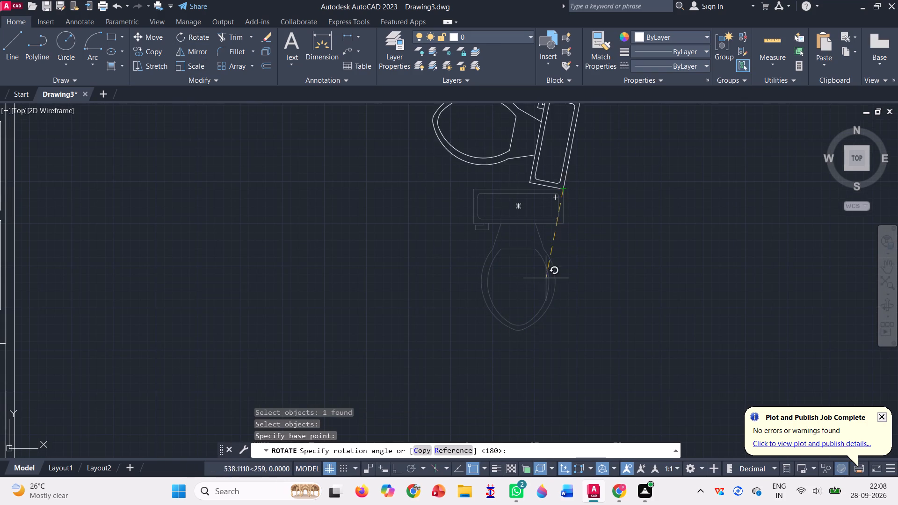
pyautogui.click(394, 470)
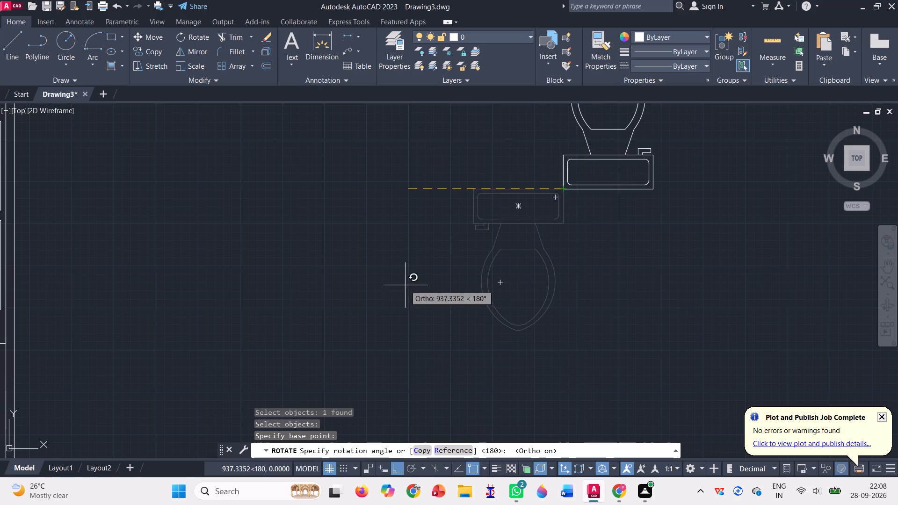
pyautogui.click(434, 182)
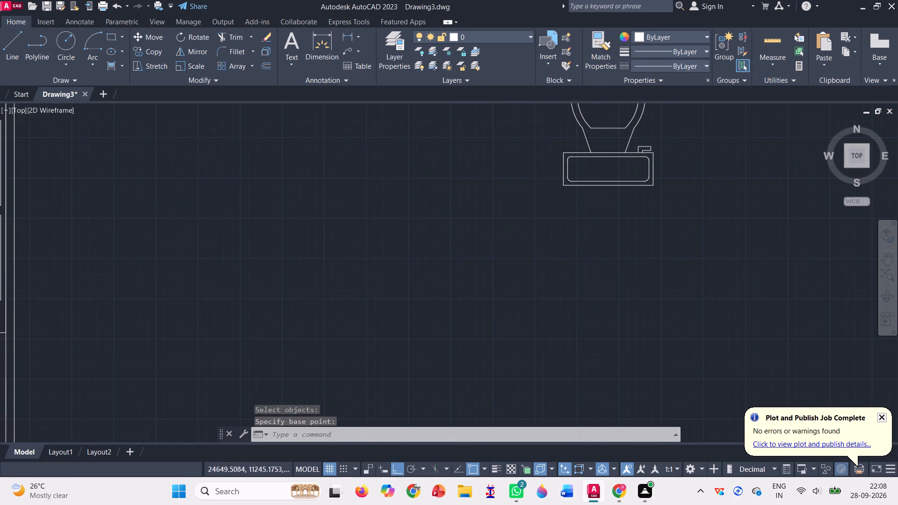
# Move the rotated toilet into the southeast corner of the eastern layout's bathroom beside the east wall.
pyautogui.scroll(-3, 431, 183)
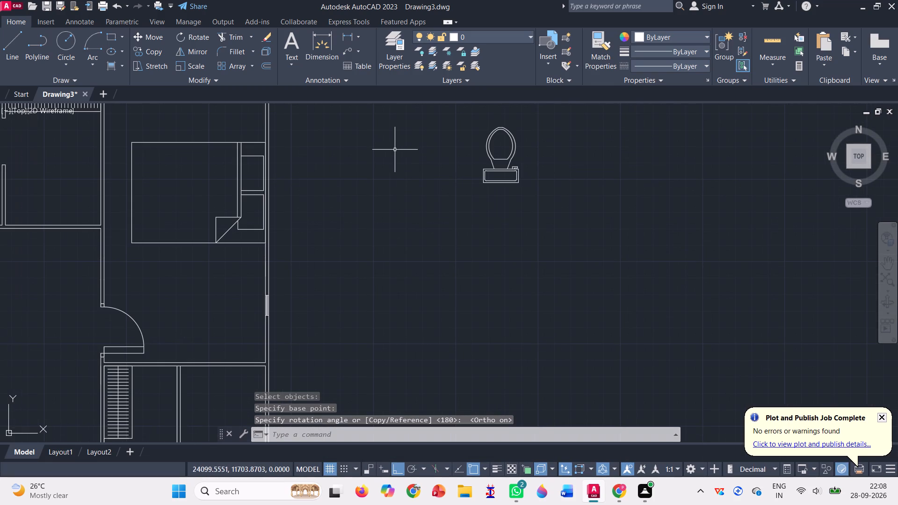
pyautogui.click(148, 42)
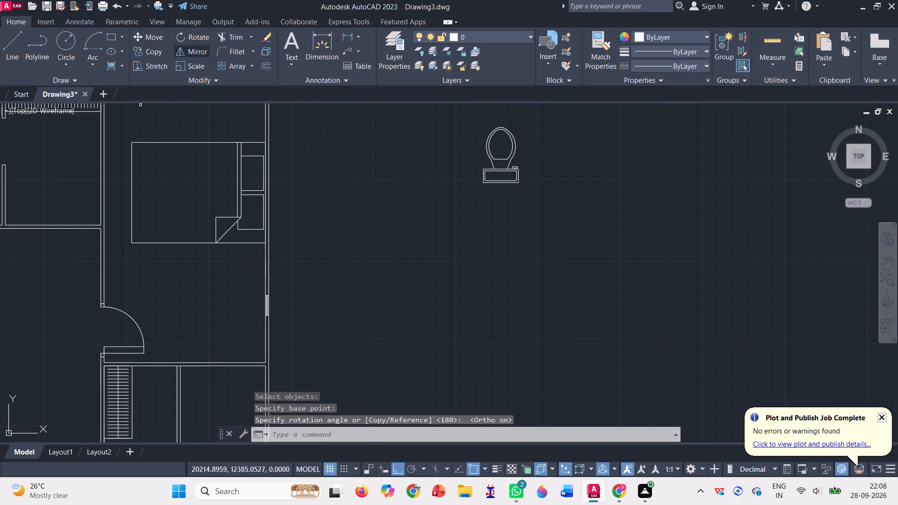
pyautogui.click(504, 174)
pyautogui.click(506, 173)
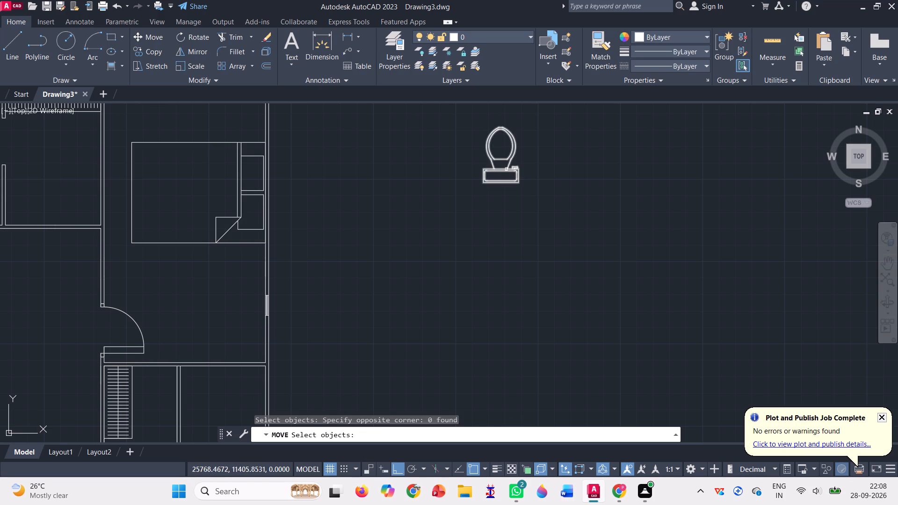
pyautogui.click(506, 169)
pyautogui.press('Return')
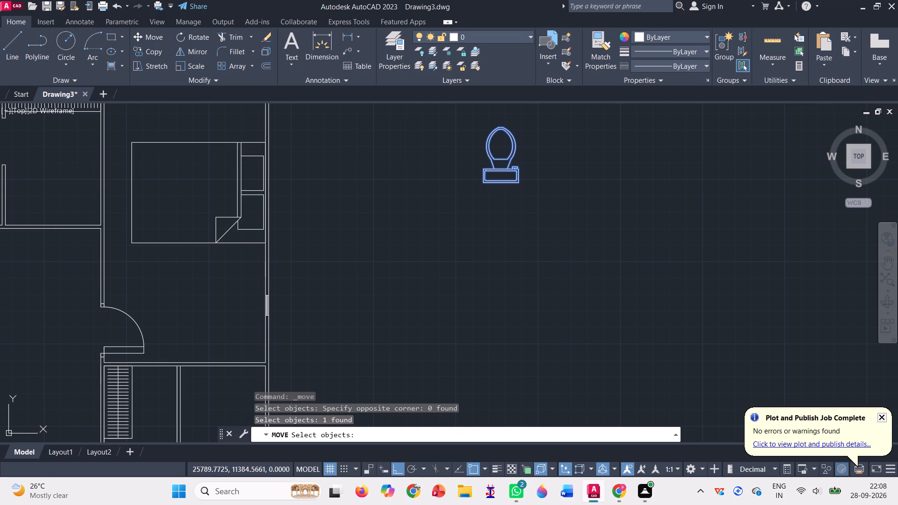
pyautogui.scroll(1, 533, 186)
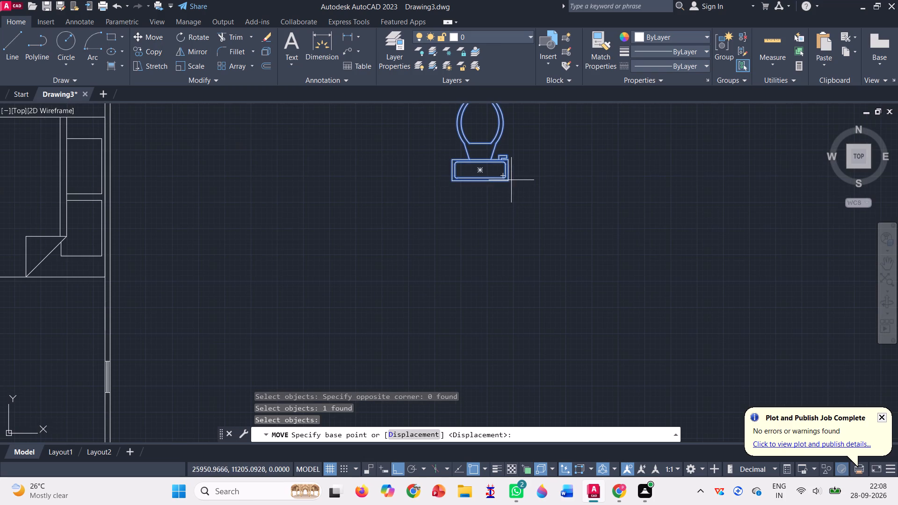
pyautogui.click(510, 178)
pyautogui.scroll(-5, 508, 180)
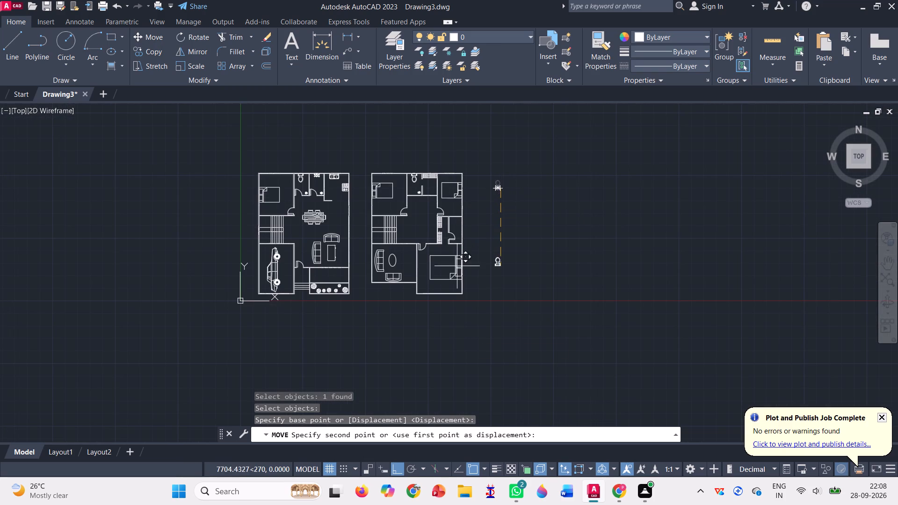
pyautogui.click(397, 467)
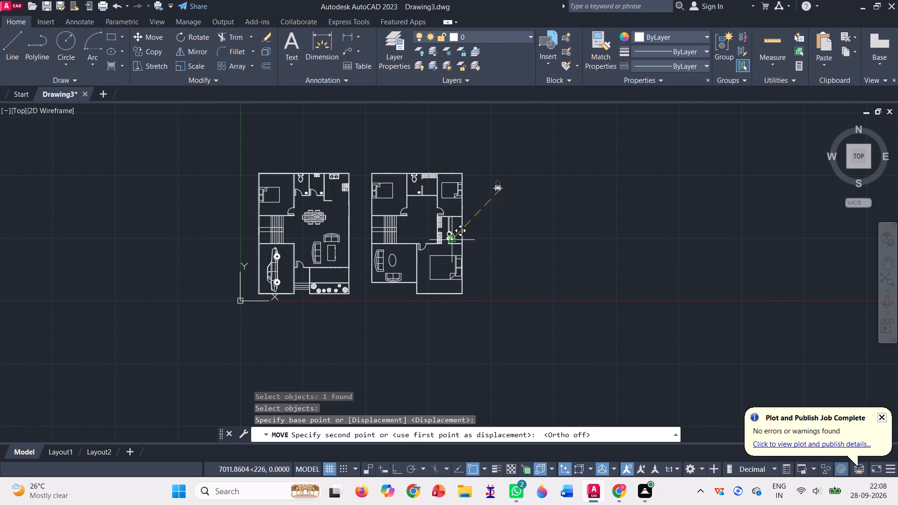
pyautogui.scroll(4, 452, 240)
pyautogui.scroll(3, 498, 255)
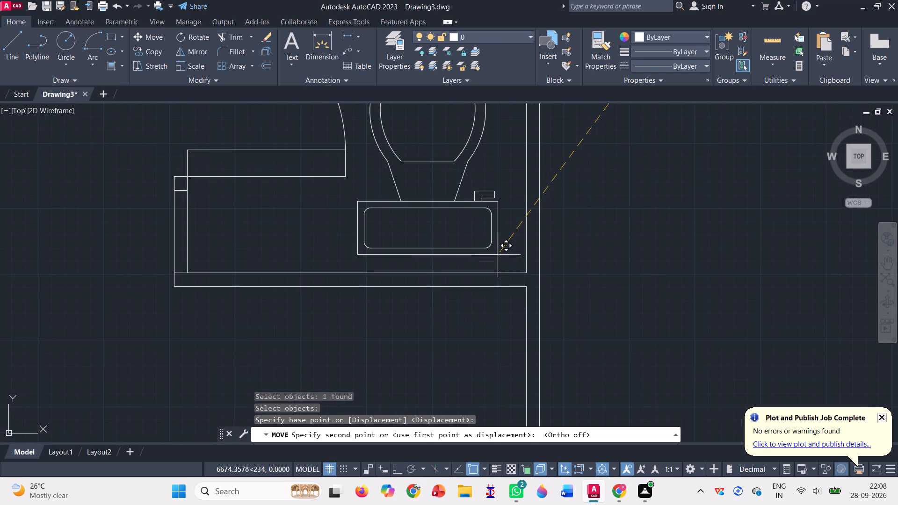
pyautogui.click(521, 271)
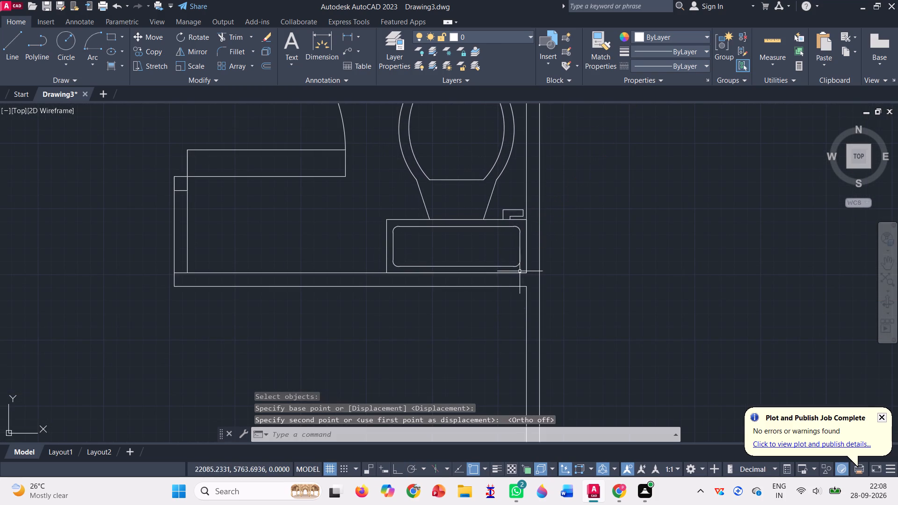
# Copy the round washbasin from the eastern layout's northern bathroom to the northwest corner of its east-side bathroom.
pyautogui.scroll(-4, 517, 271)
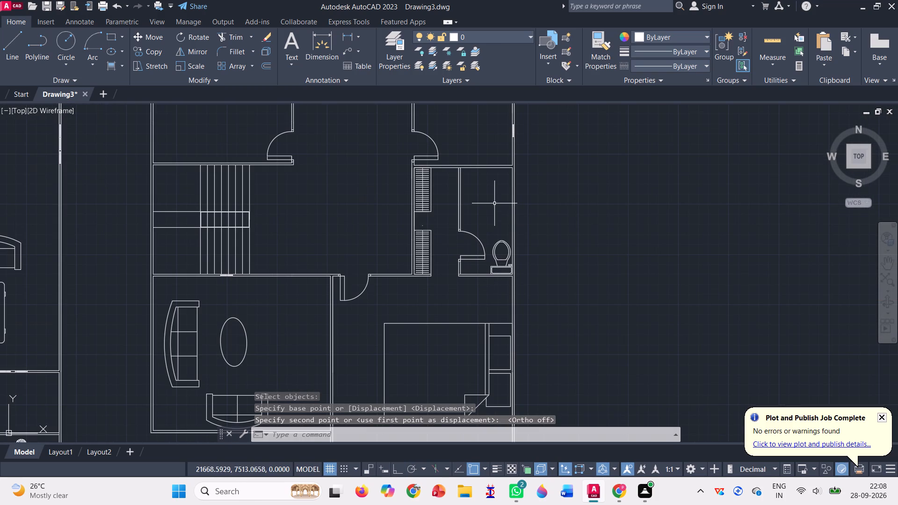
pyautogui.scroll(-1, 310, 204)
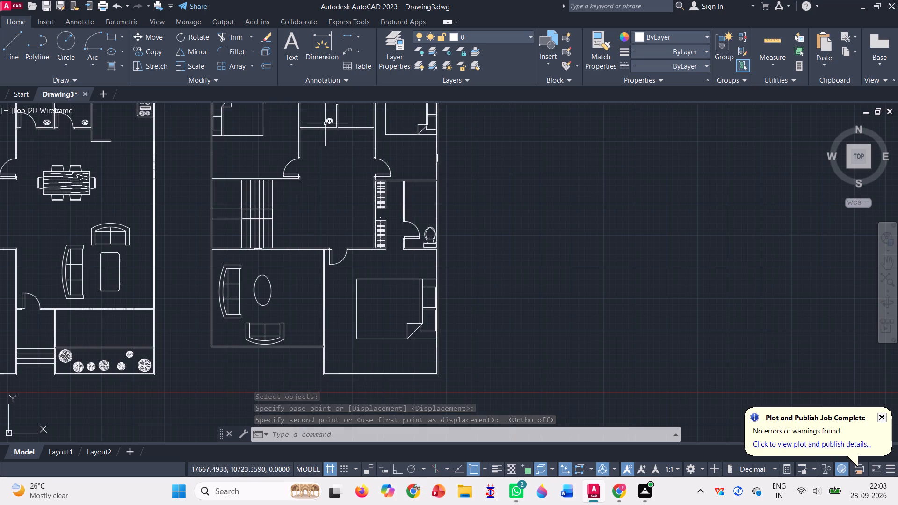
pyautogui.click(330, 120)
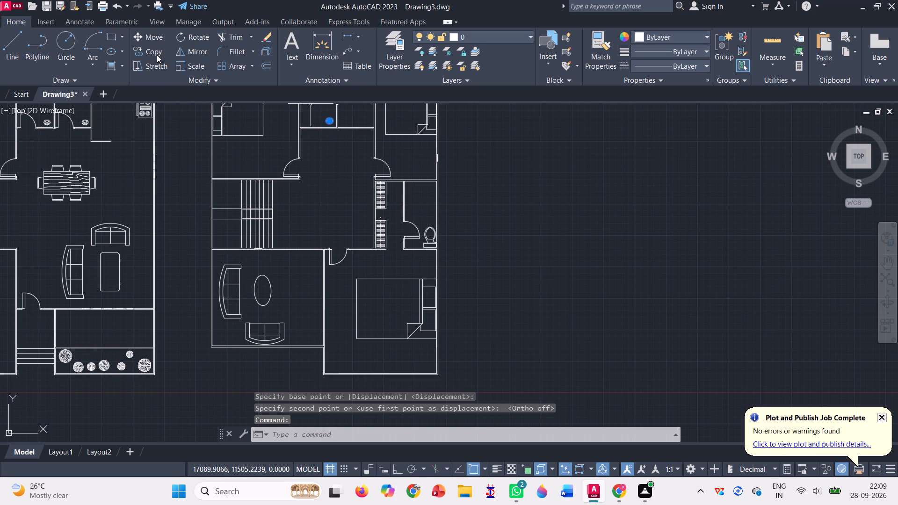
pyautogui.click(156, 55)
pyautogui.click(330, 123)
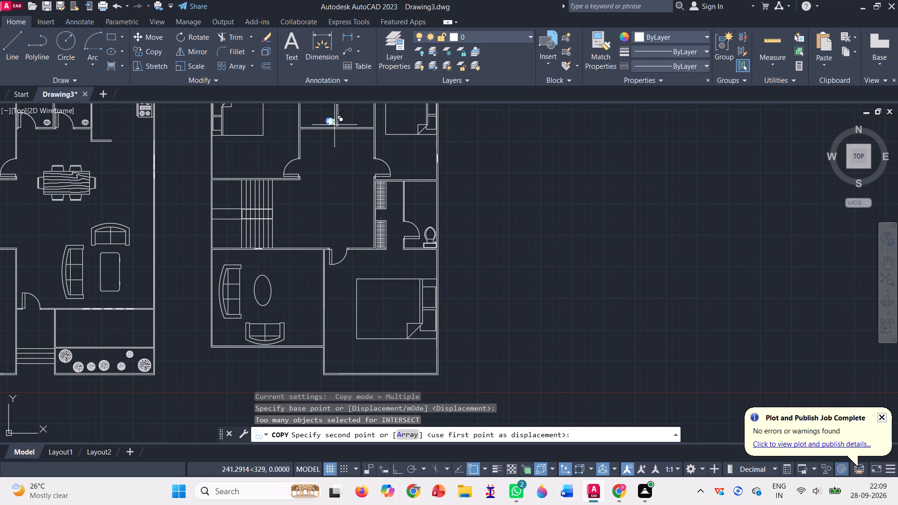
pyautogui.scroll(2, 411, 191)
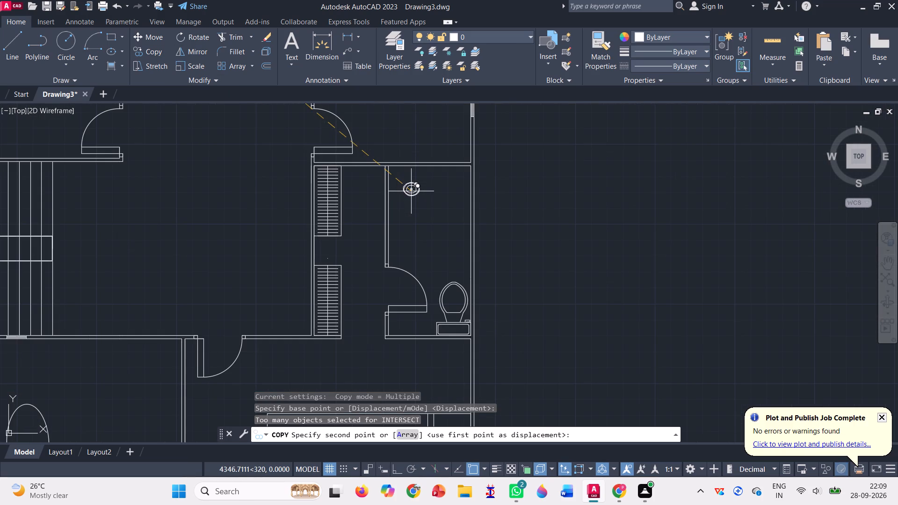
pyautogui.click(406, 183)
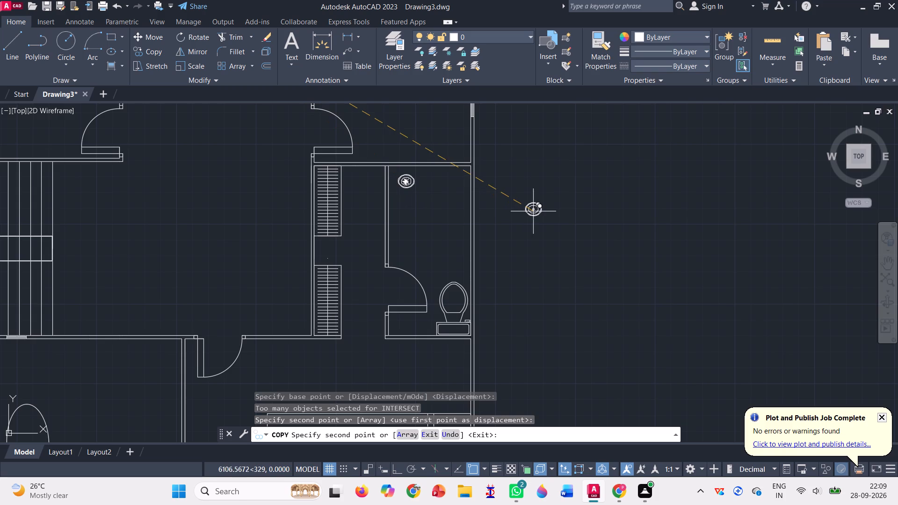
pyautogui.scroll(-3, 532, 213)
pyautogui.press('Escape')
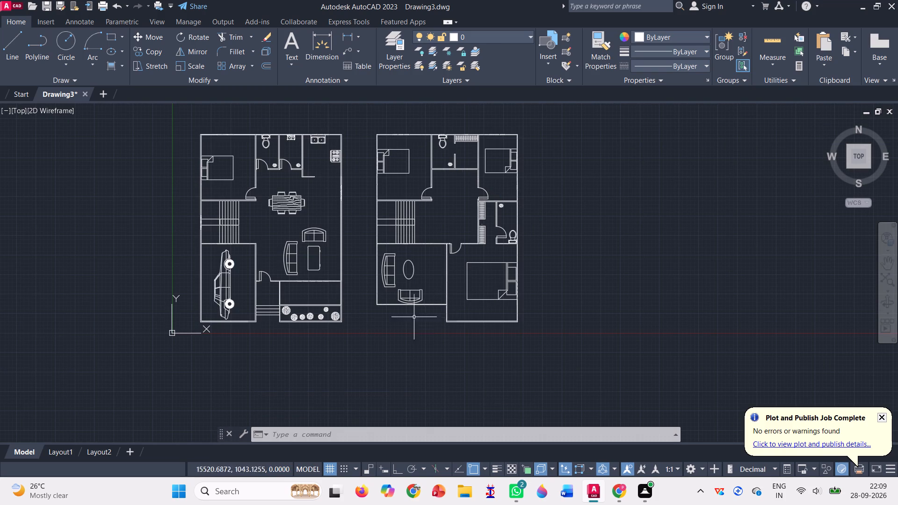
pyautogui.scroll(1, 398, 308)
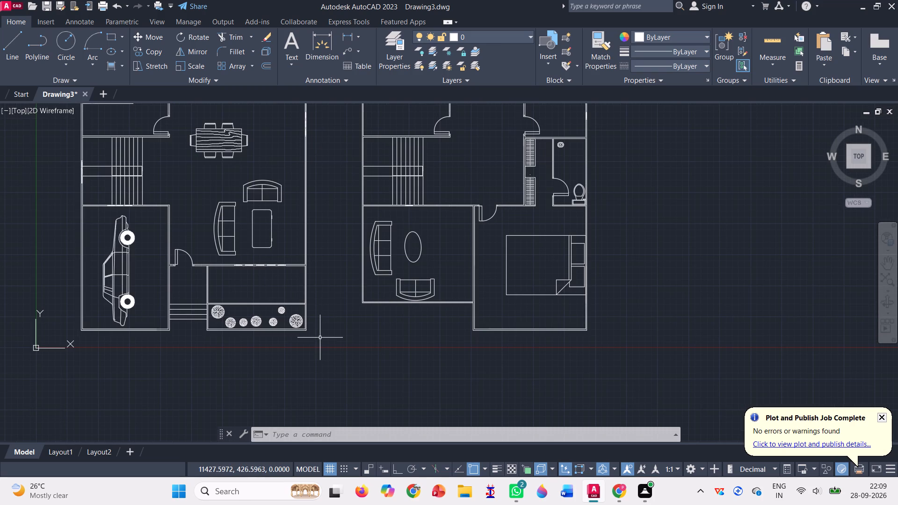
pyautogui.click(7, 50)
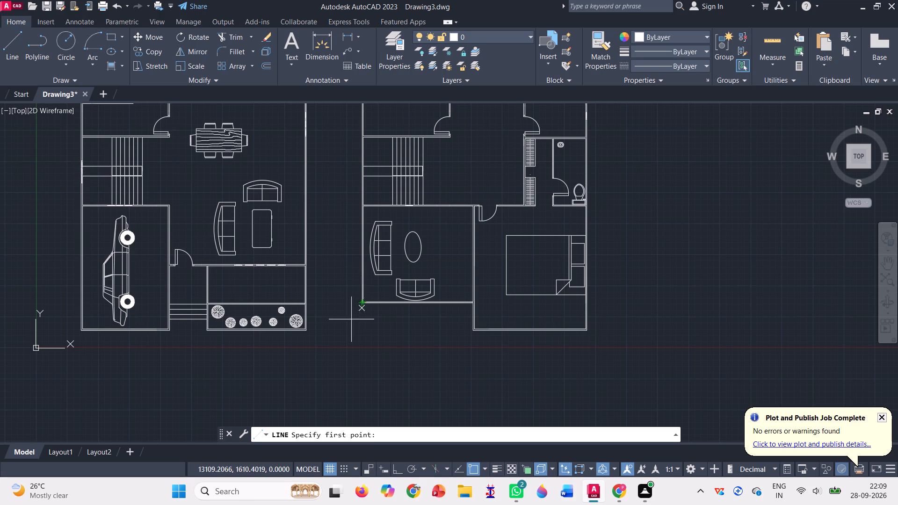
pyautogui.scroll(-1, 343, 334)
# Add a vertical linear dimension spanning 12000 south from the eastern layout's northwest outer corner, placed west of that layout.
pyautogui.click(345, 40)
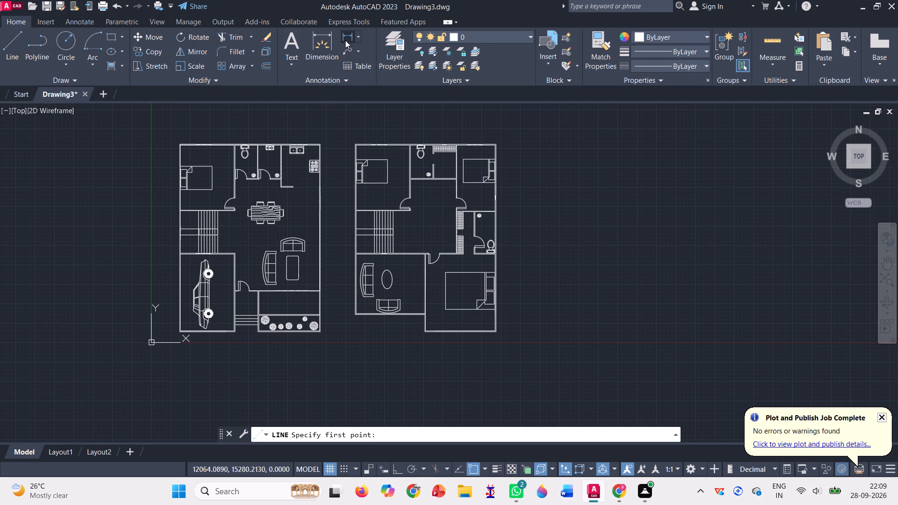
pyautogui.scroll(2, 361, 164)
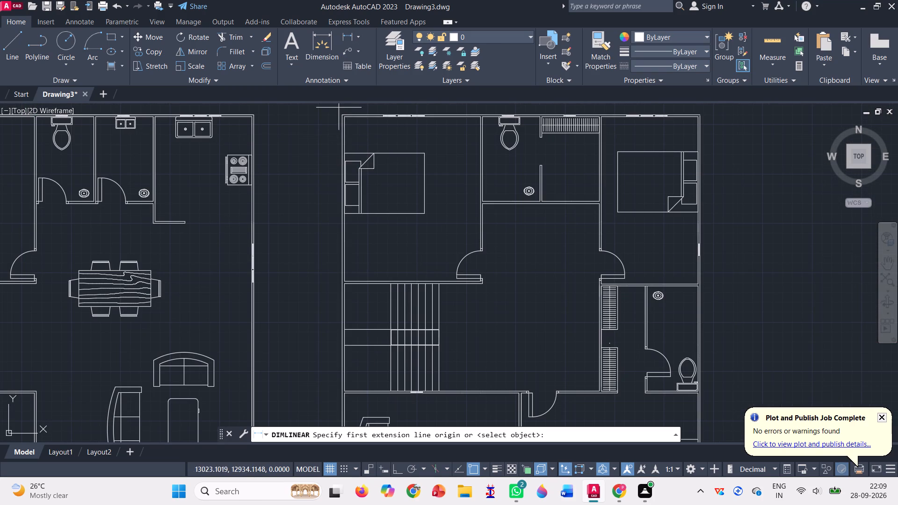
pyautogui.click(343, 115)
pyautogui.scroll(-2, 324, 159)
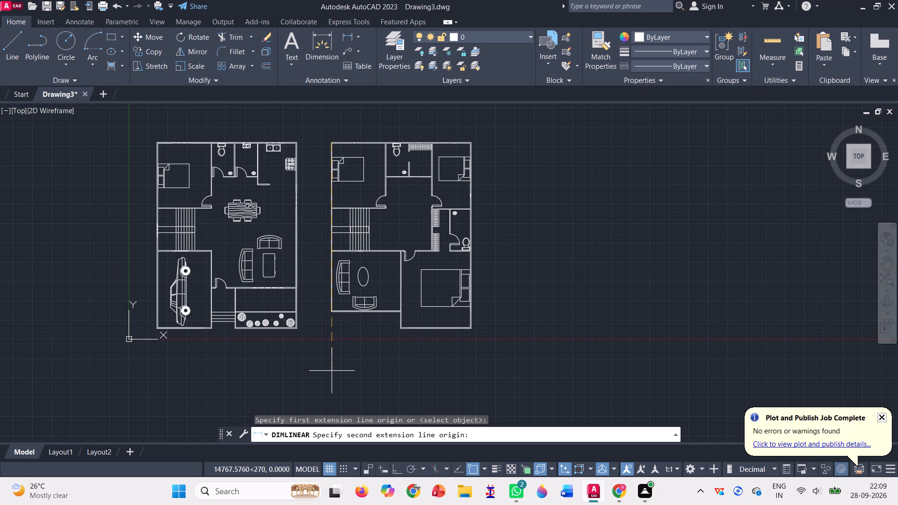
pyautogui.write('12000')
pyautogui.press('Return')
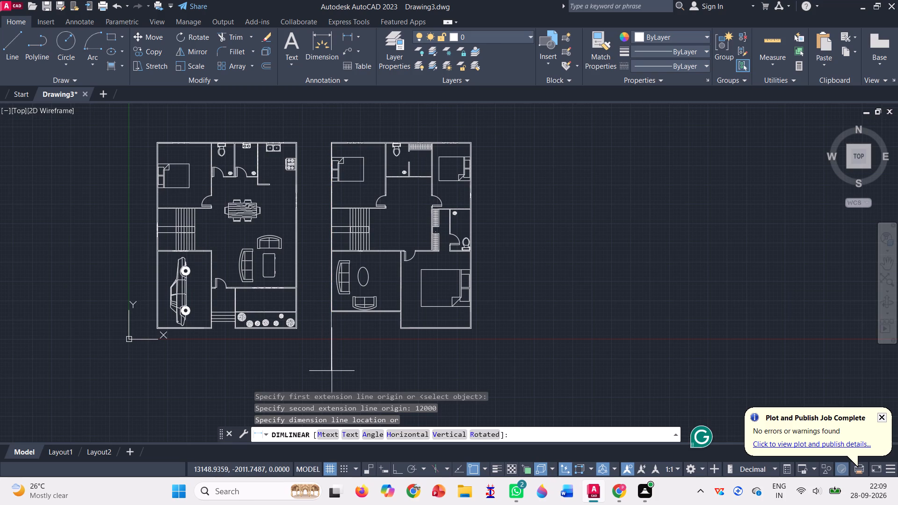
pyautogui.click(316, 322)
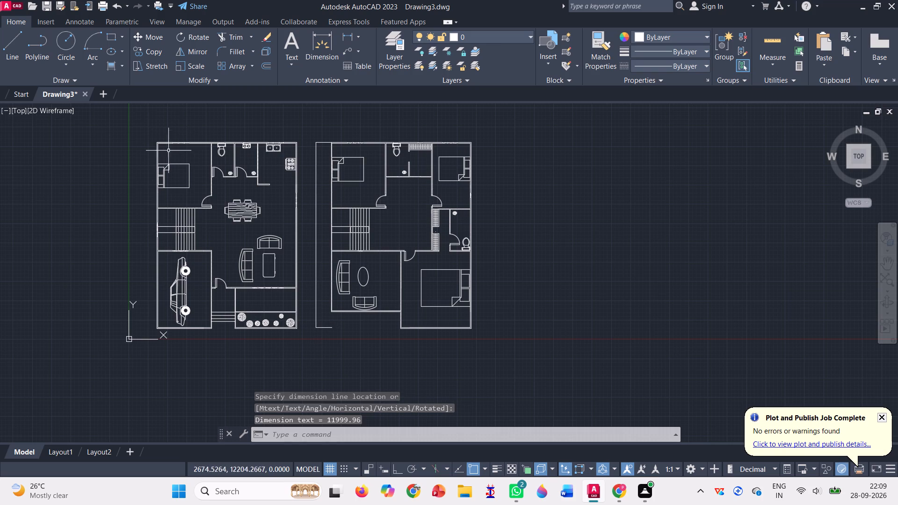
# Move the eastern layout's sitting-room south wall, both sofas and the southeast bedroom's south wall lines straight north by about 347.
pyautogui.click(154, 36)
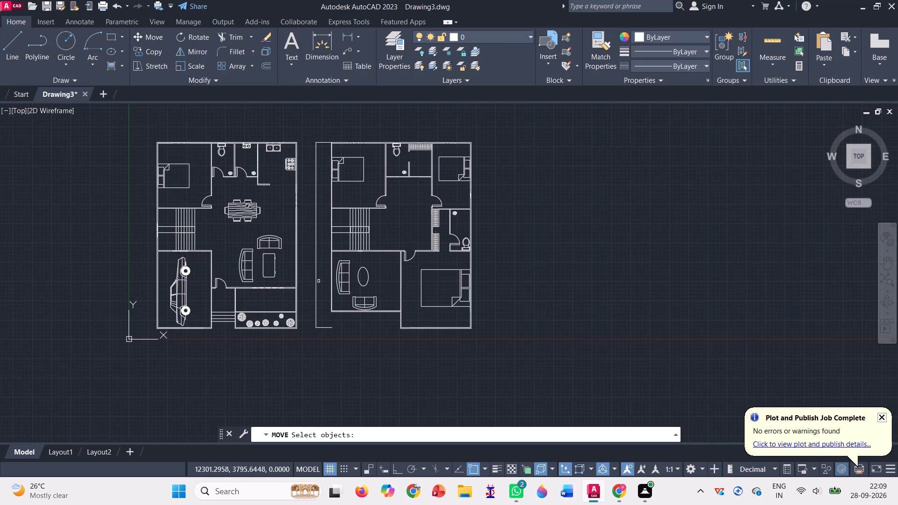
pyautogui.scroll(2, 341, 317)
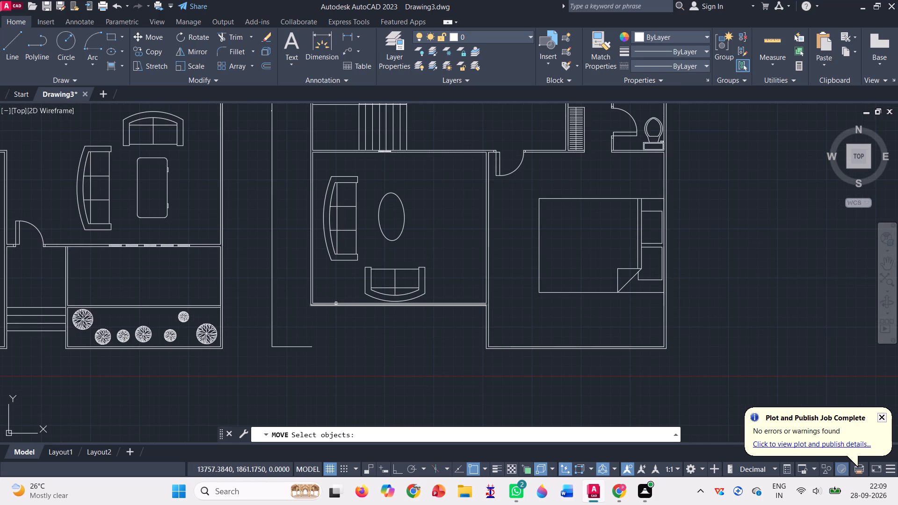
pyautogui.click(336, 303)
pyautogui.scroll(3, 337, 304)
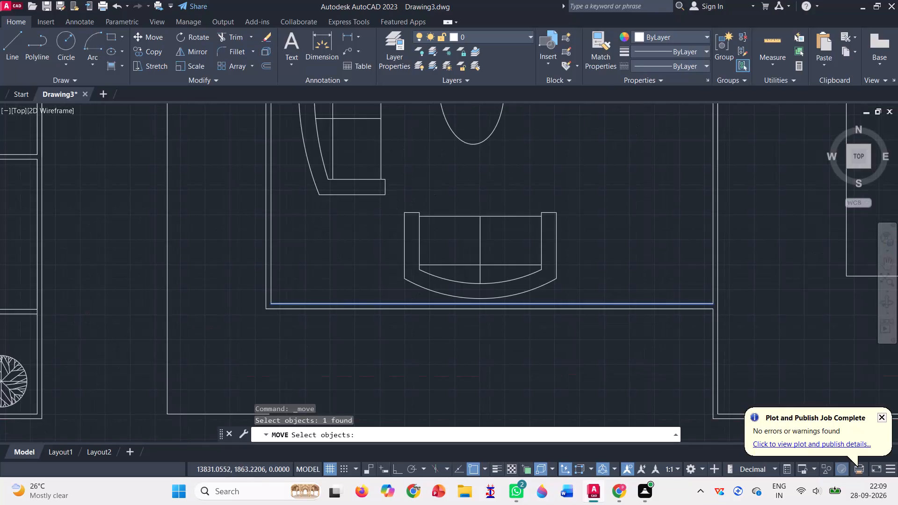
pyautogui.click(339, 313)
pyautogui.scroll(-1, 338, 312)
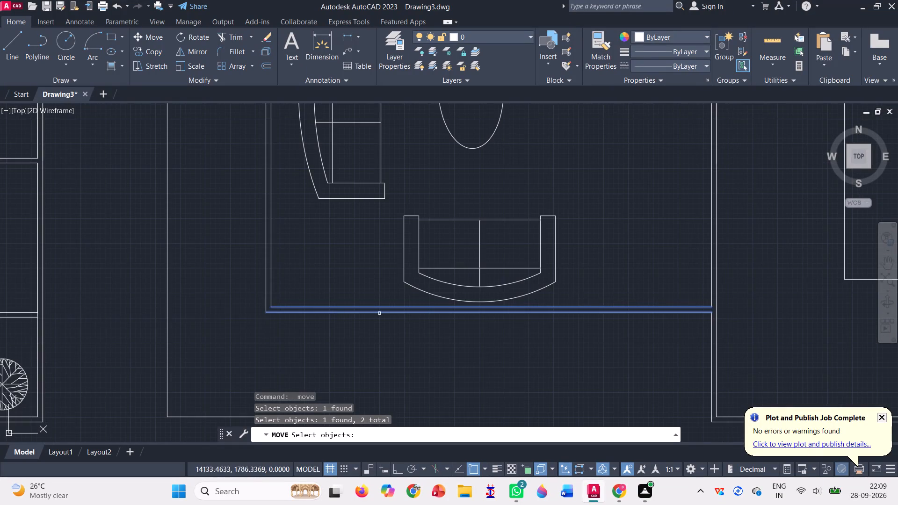
pyautogui.scroll(-1, 398, 307)
pyautogui.scroll(-1, 428, 272)
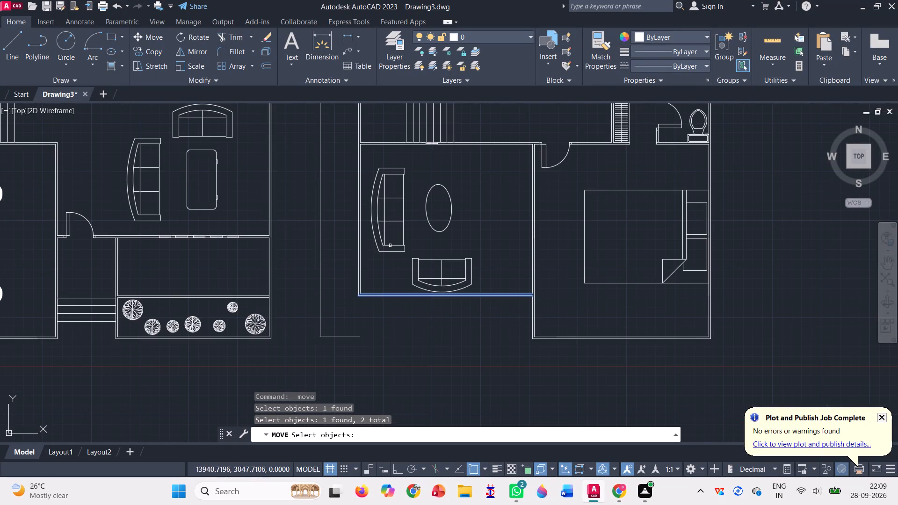
pyautogui.click(390, 245)
pyautogui.click(429, 267)
pyautogui.click(439, 285)
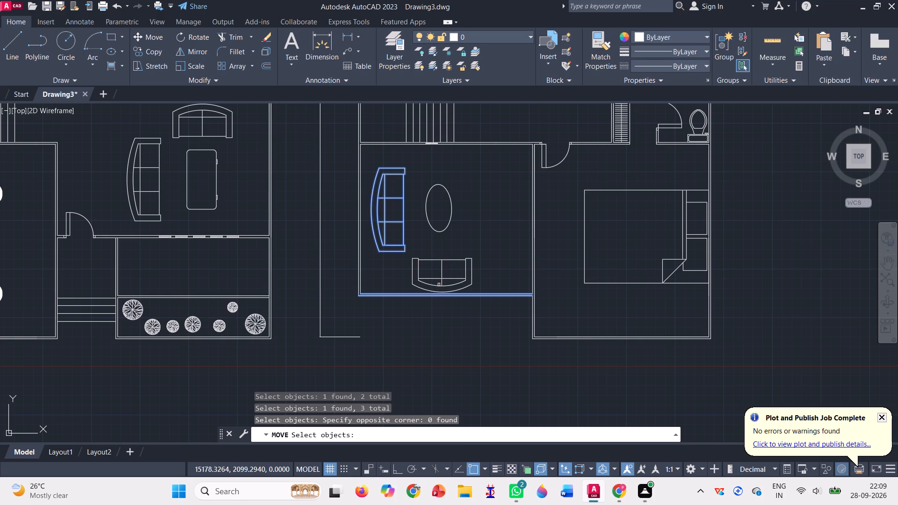
pyautogui.click(442, 284)
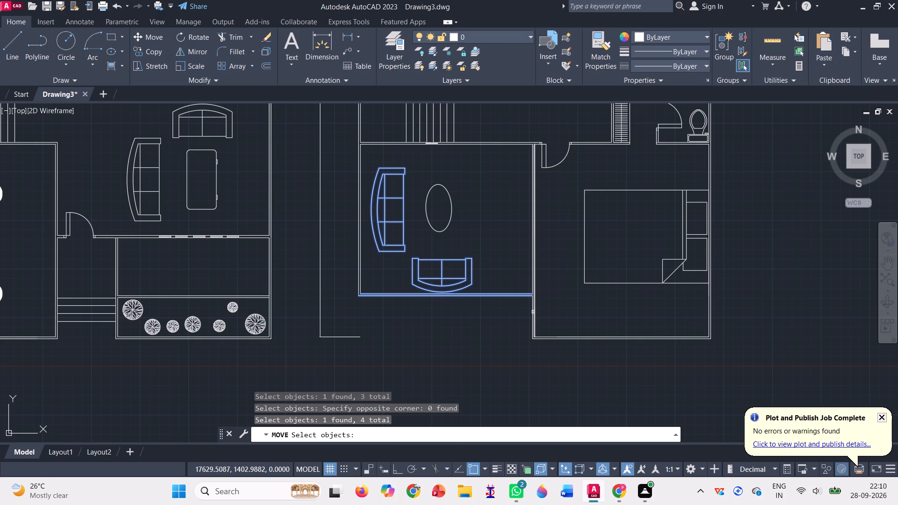
pyautogui.click(544, 335)
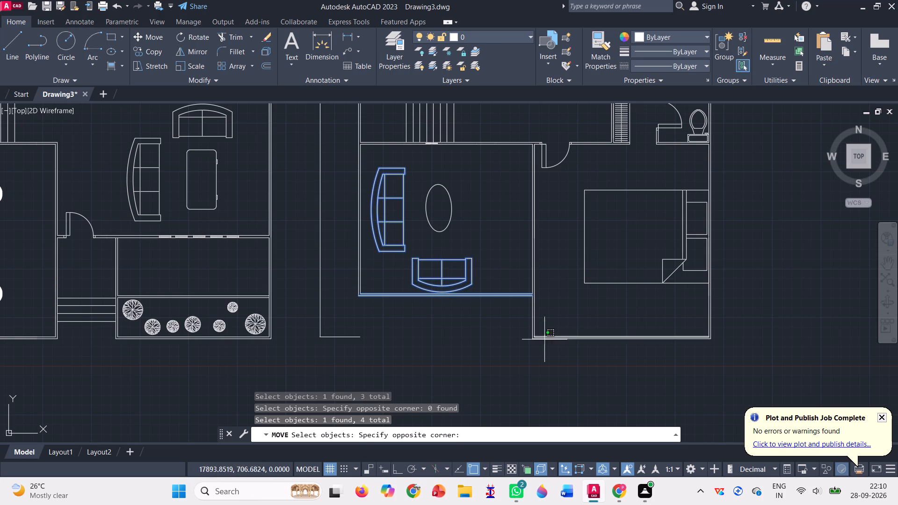
pyautogui.click(545, 343)
pyautogui.scroll(3, 566, 343)
pyautogui.moveTo(524, 318); pyautogui.dragTo(524, 322)
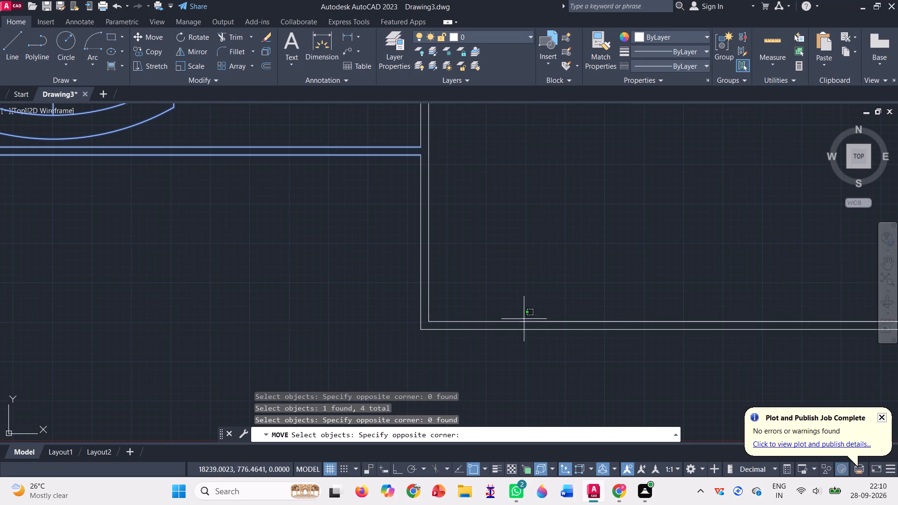
pyautogui.moveTo(524, 322); pyautogui.dragTo(525, 339)
pyautogui.click(529, 320)
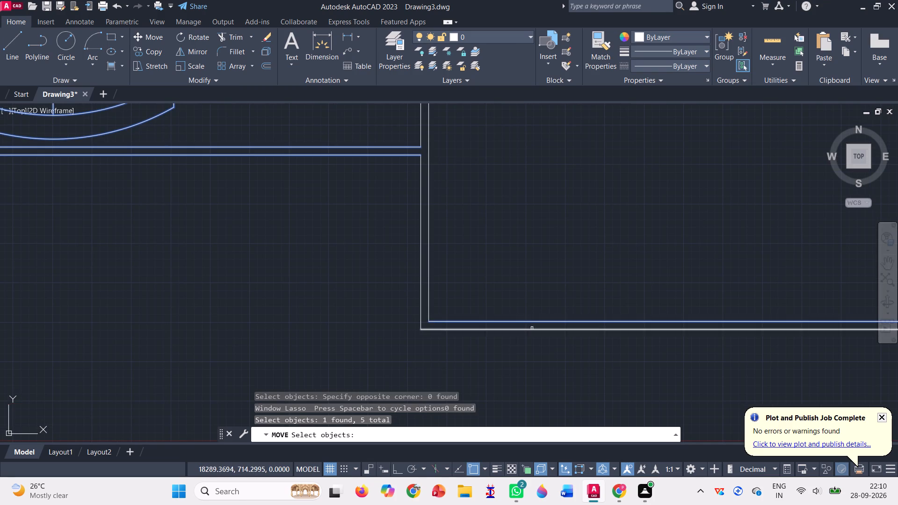
pyautogui.click(532, 328)
pyautogui.scroll(-4, 496, 280)
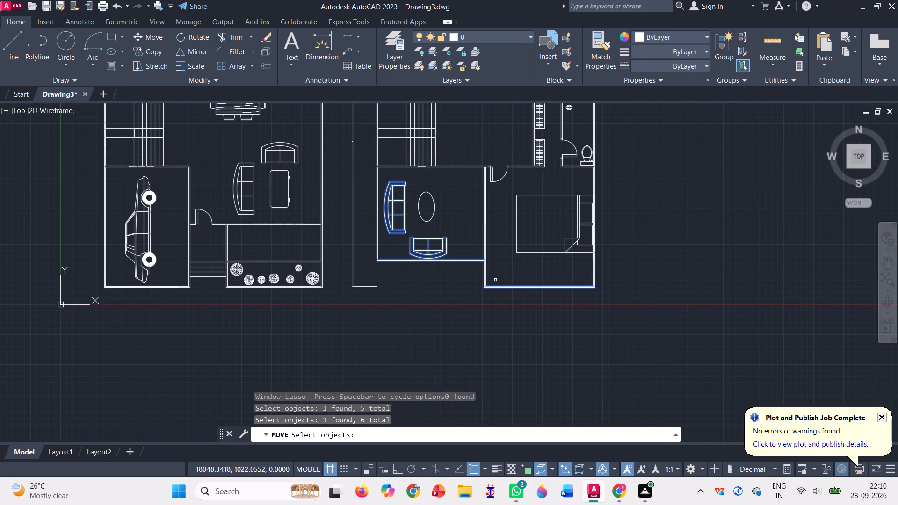
pyautogui.press('Return')
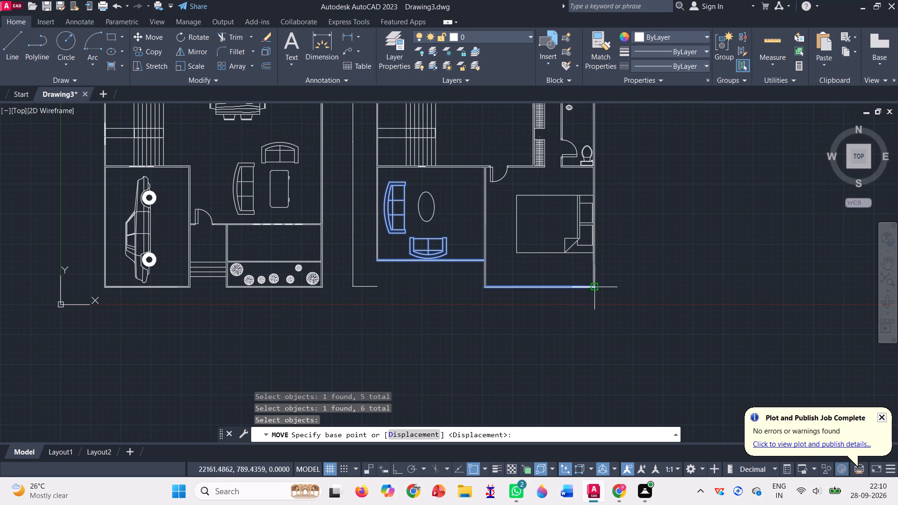
pyautogui.scroll(1, 596, 287)
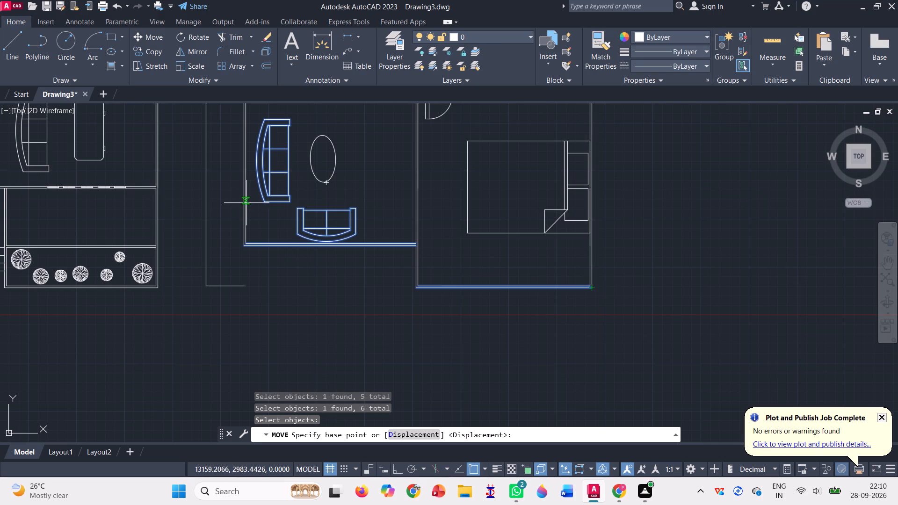
pyautogui.scroll(-1, 251, 200)
pyautogui.scroll(1, 261, 144)
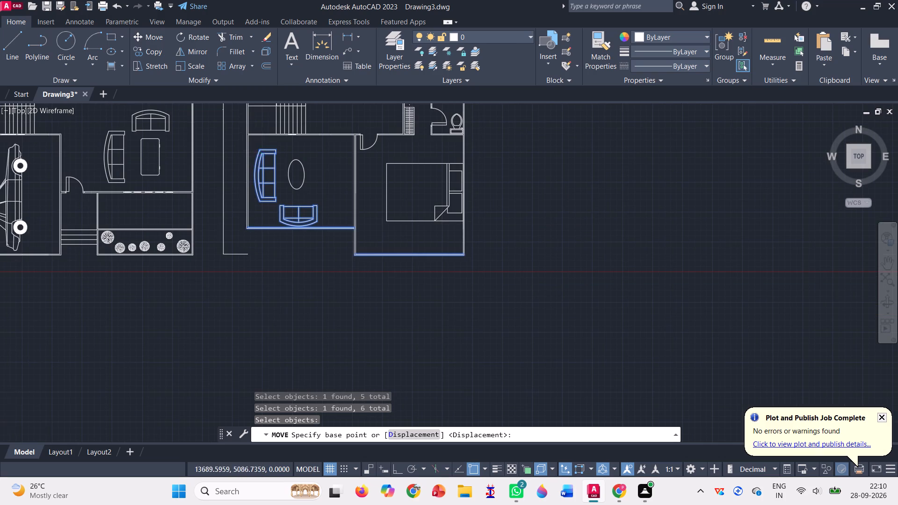
pyautogui.scroll(1, 261, 144)
pyautogui.click(254, 161)
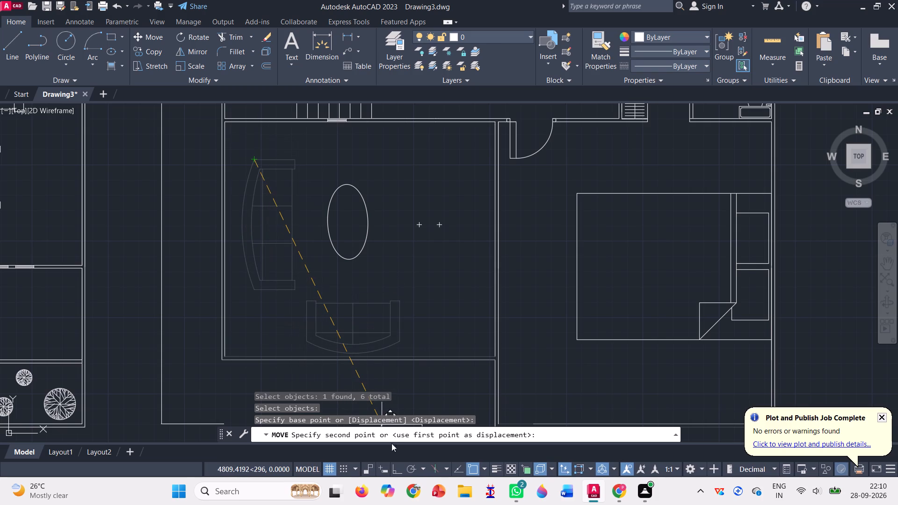
pyautogui.click(398, 471)
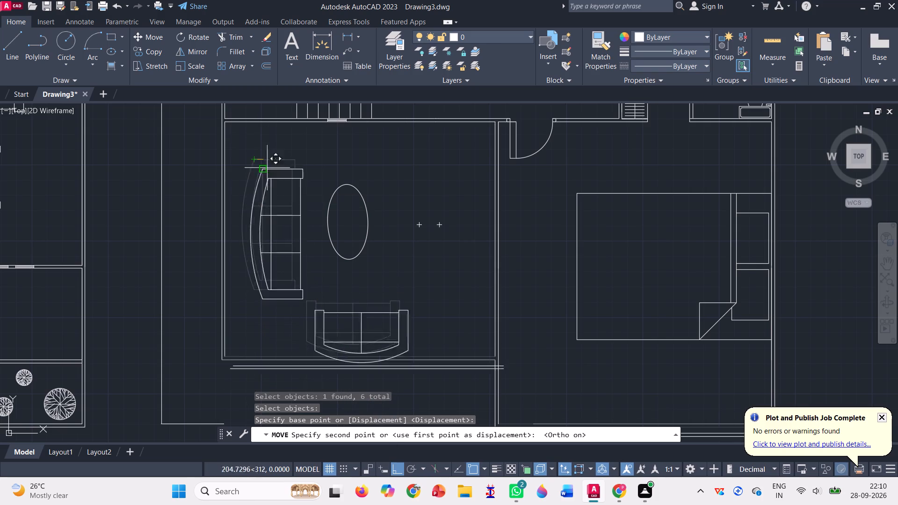
pyautogui.click(261, 138)
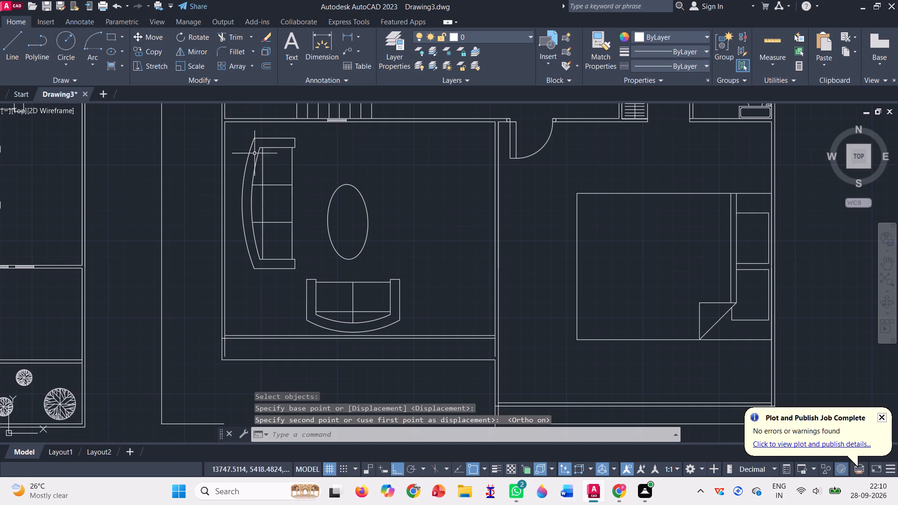
# Trim the leftover line south of the eastern layout's sitting room and the west wall ends at its southwest corner.
pyautogui.scroll(-1, 261, 229)
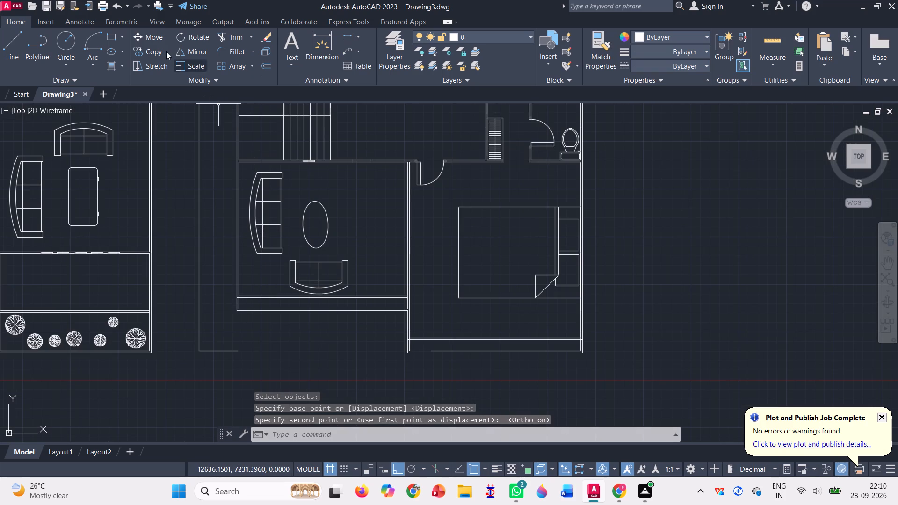
pyautogui.click(227, 39)
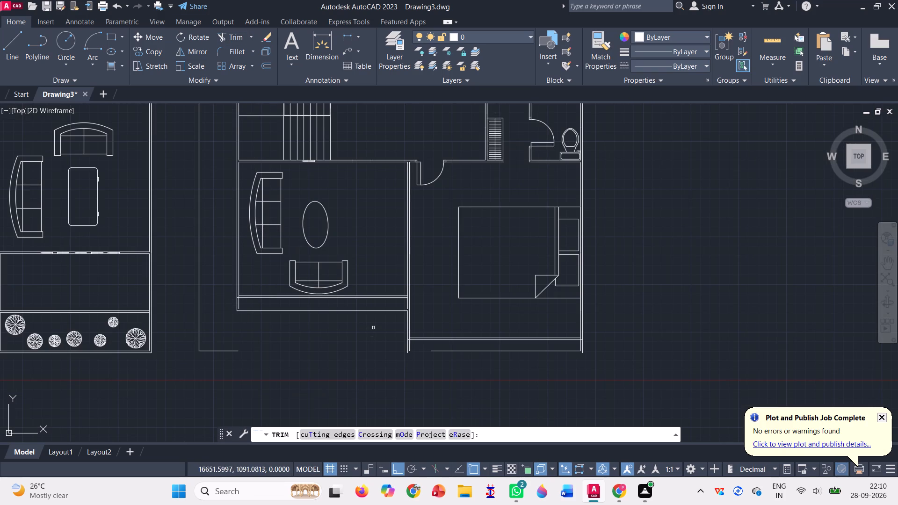
pyautogui.scroll(1, 367, 293)
pyautogui.moveTo(348, 316); pyautogui.dragTo(347, 316)
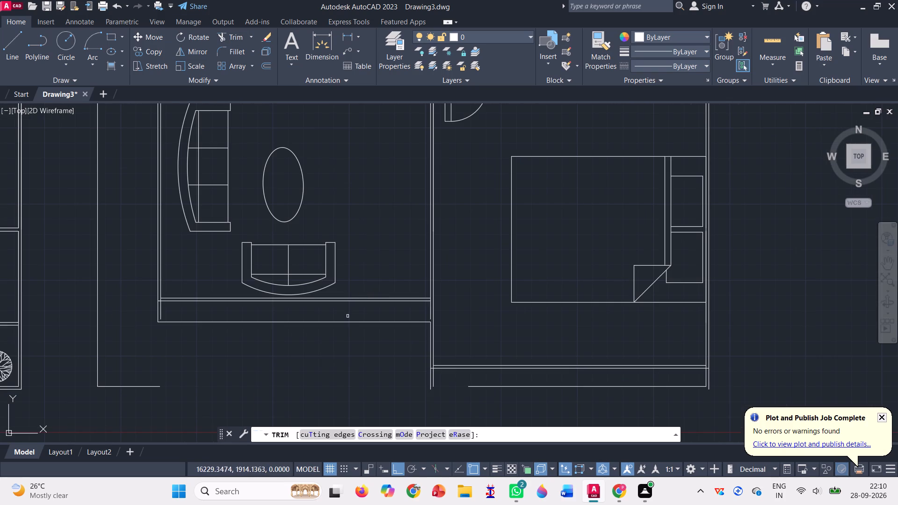
pyautogui.moveTo(347, 316); pyautogui.dragTo(341, 352)
pyautogui.moveTo(148, 312); pyautogui.dragTo(166, 313)
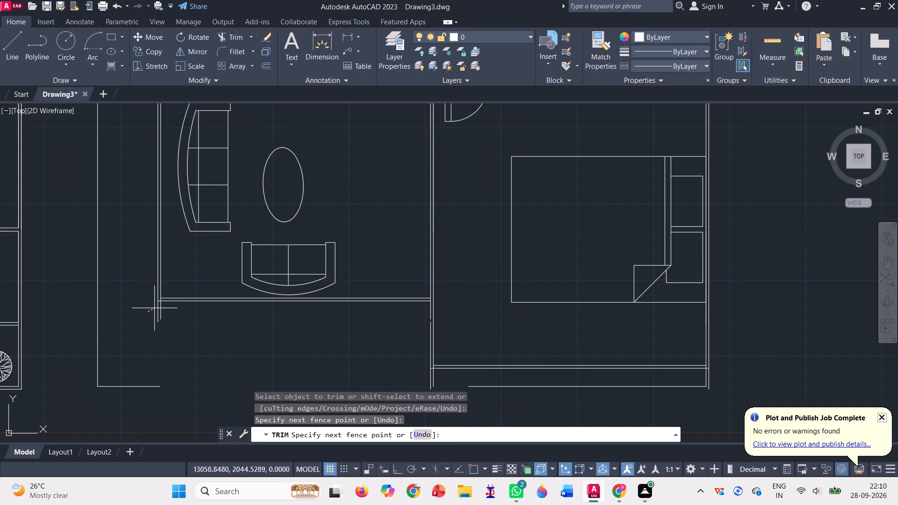
pyautogui.moveTo(166, 313); pyautogui.dragTo(174, 311)
pyautogui.scroll(4, 160, 299)
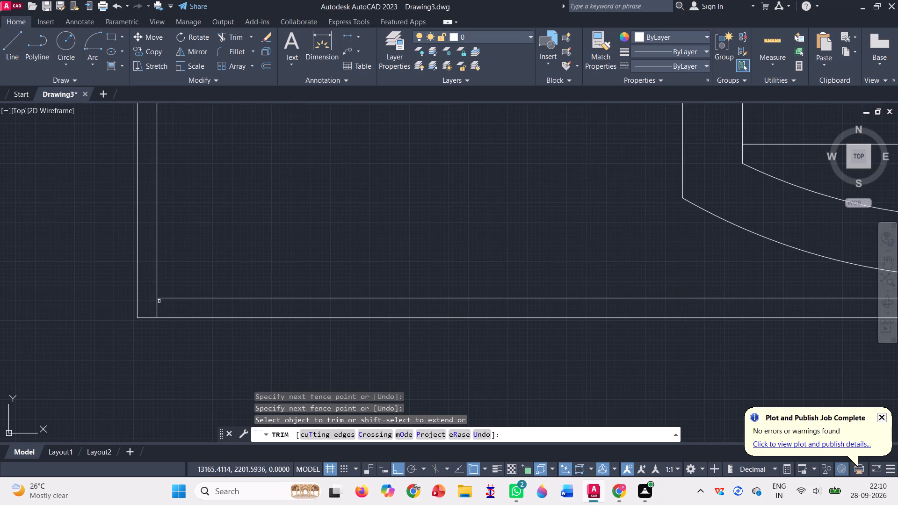
pyautogui.click(158, 305)
# Trim the west wall ends past the south wall at the southwest corner of the eastern layout's southeast bedroom.
pyautogui.scroll(-2, 80, 307)
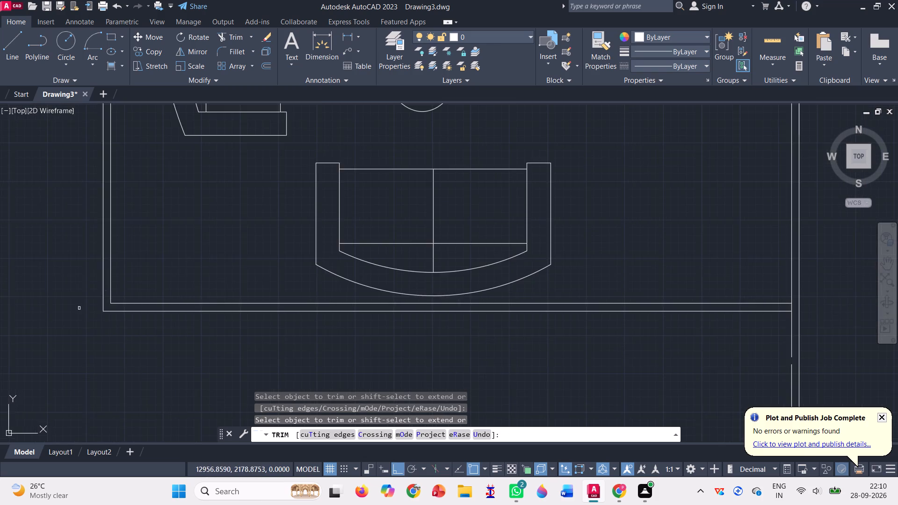
pyautogui.scroll(-2, 79, 308)
pyautogui.scroll(-1, 387, 317)
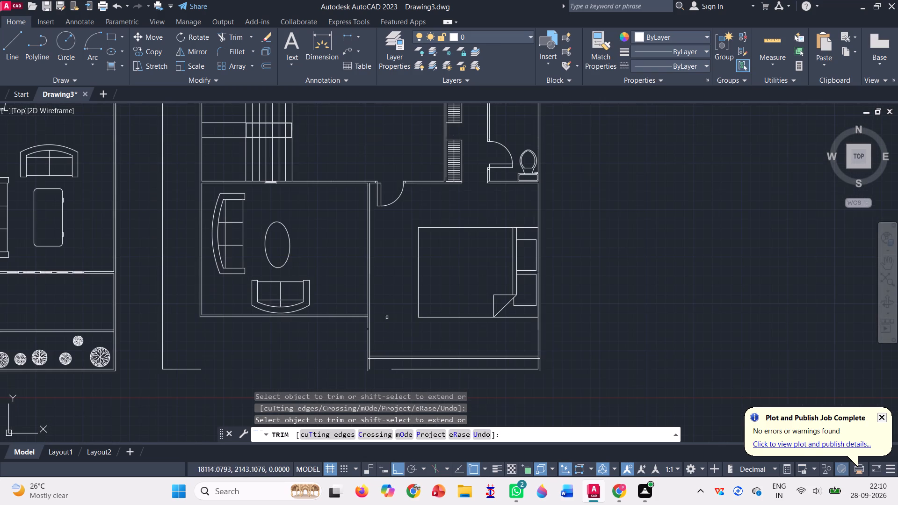
pyautogui.scroll(2, 372, 365)
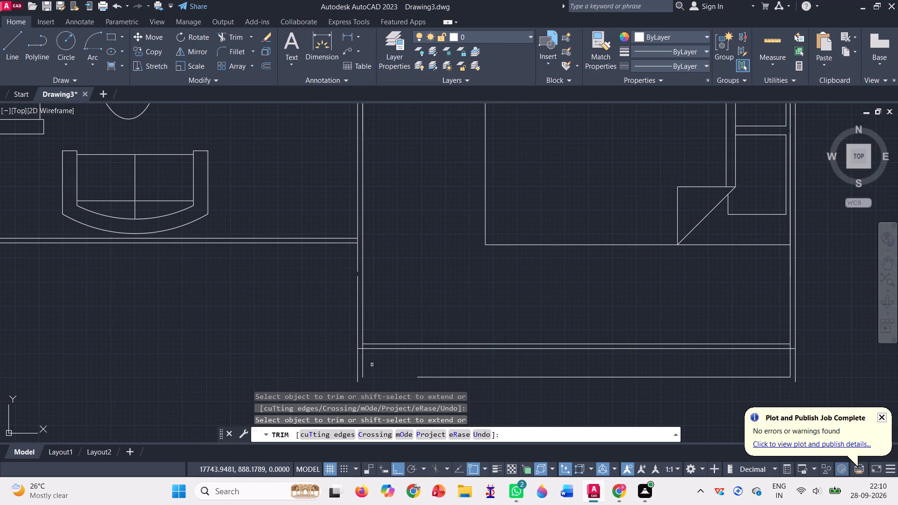
pyautogui.moveTo(348, 367); pyautogui.dragTo(377, 368)
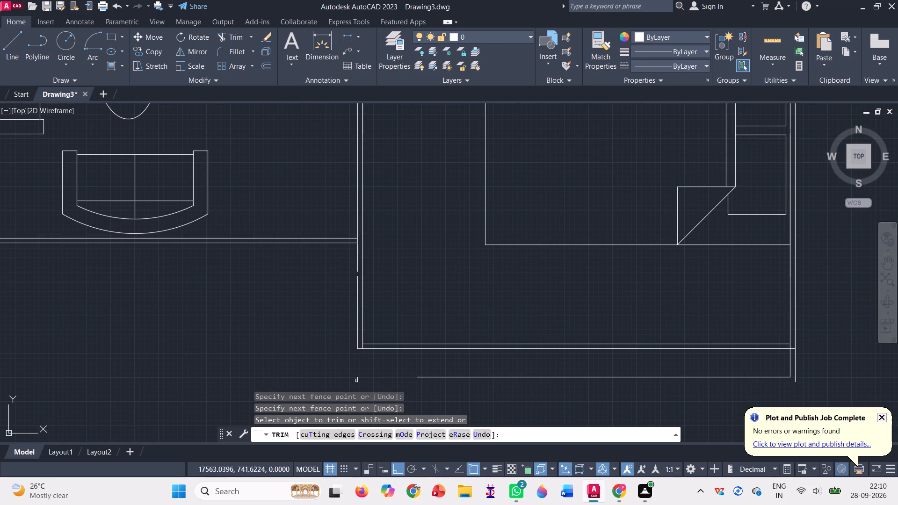
pyautogui.click(359, 382)
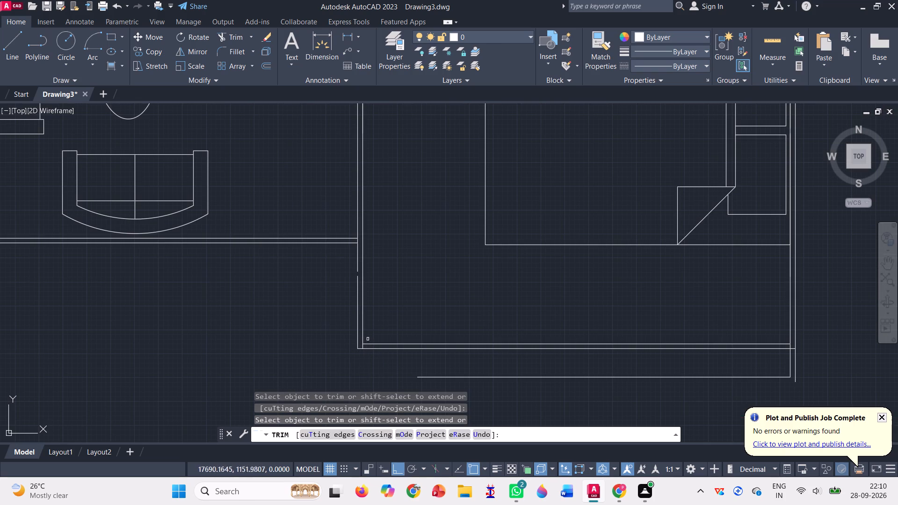
pyautogui.scroll(2, 365, 345)
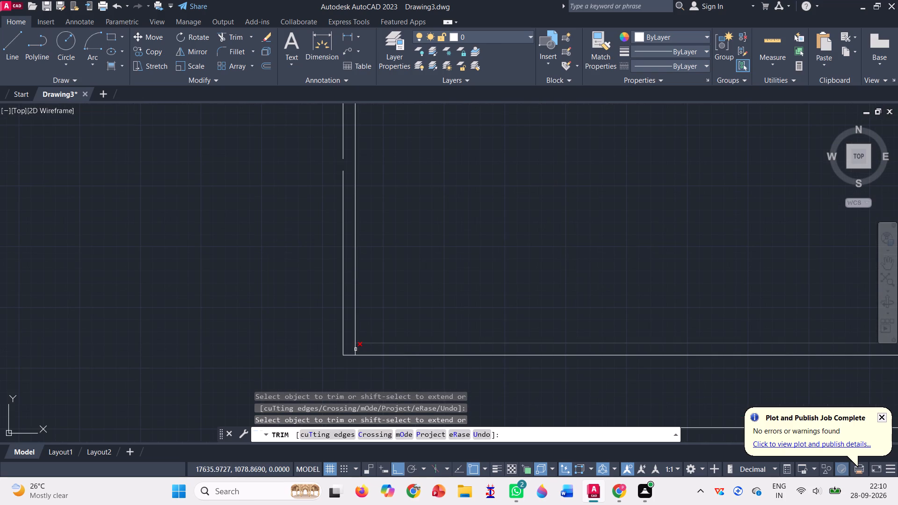
pyautogui.click(355, 349)
# Draw a 50-unit vertical line closing the gap in the southeast bedroom's outer west wall line, just south of the sitting-room wall.
pyautogui.scroll(-3, 232, 242)
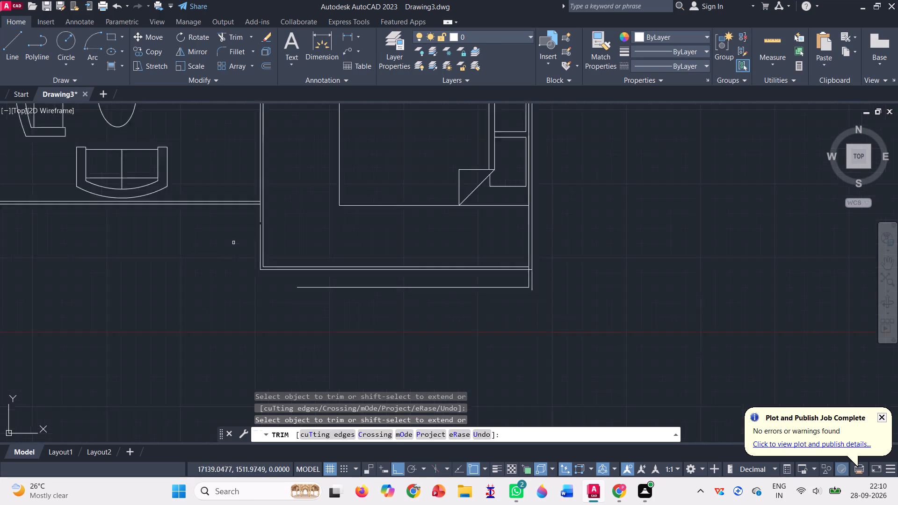
pyautogui.click(5, 52)
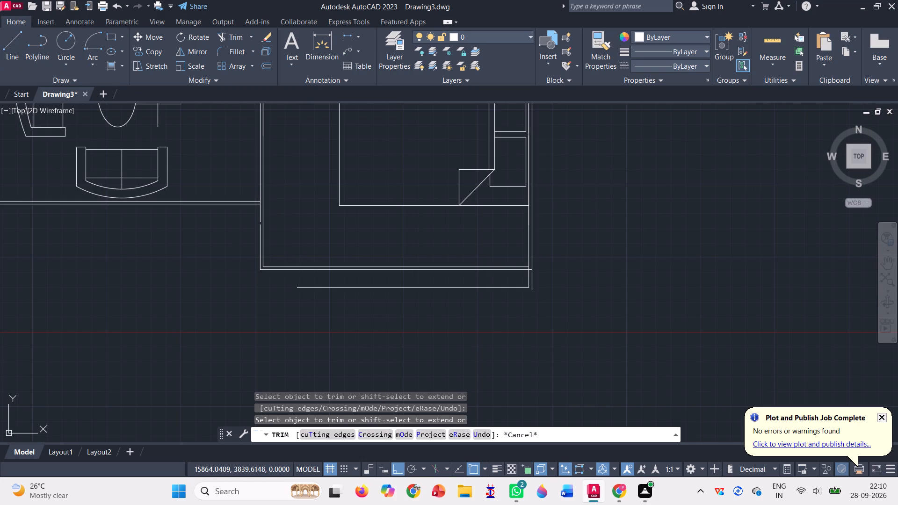
pyautogui.scroll(3, 255, 213)
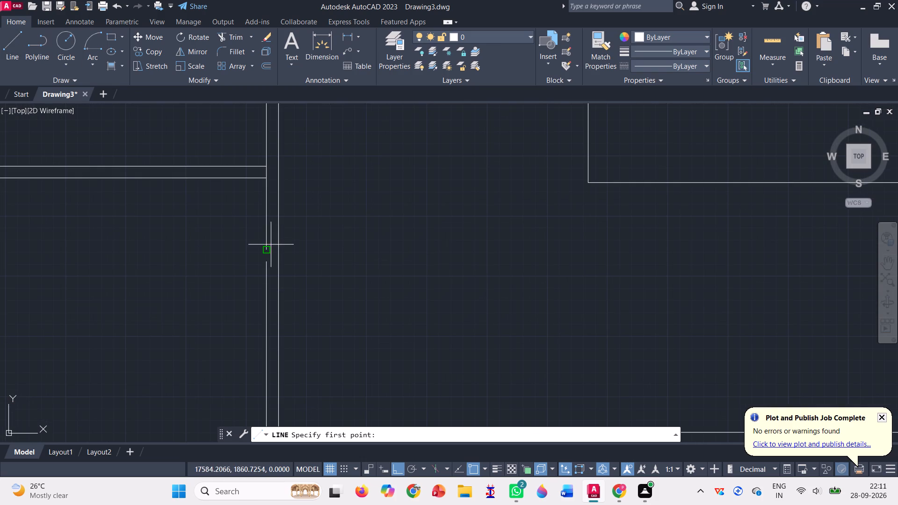
pyautogui.click(268, 247)
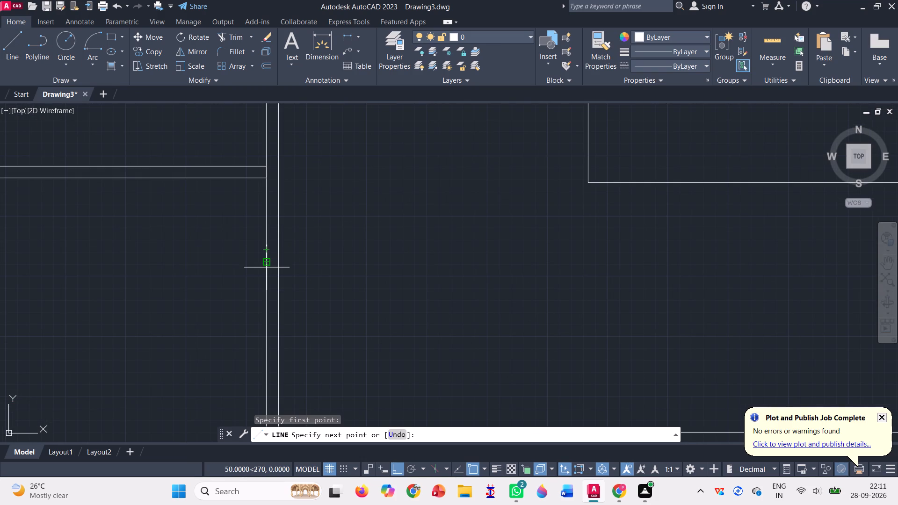
pyautogui.click(267, 267)
pyautogui.press('Return')
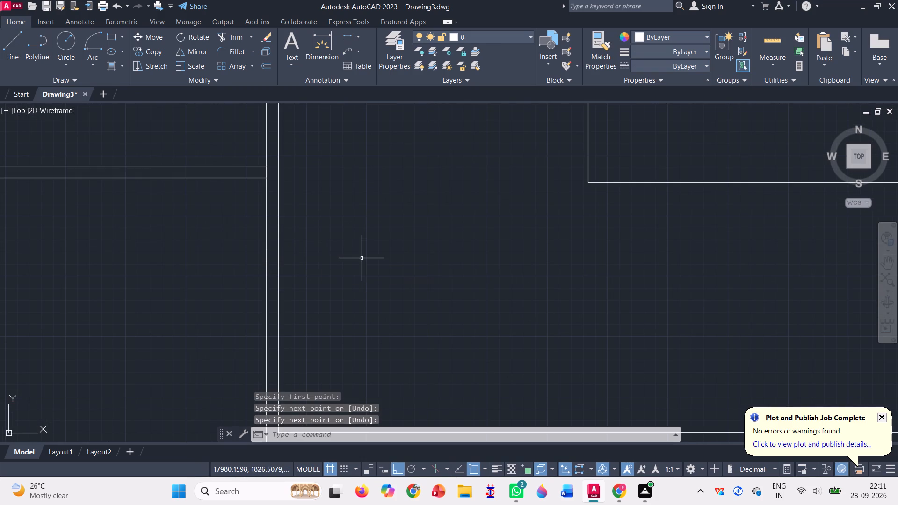
# Trim the overlapping wall line ends at the southeast corner of the eastern layout's southeast bedroom into a clean corner.
pyautogui.scroll(-3, 360, 260)
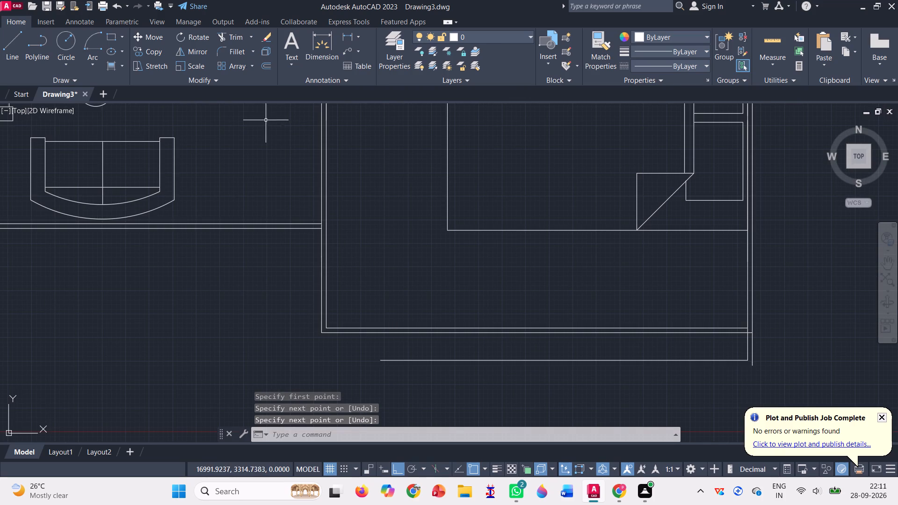
pyautogui.click(237, 38)
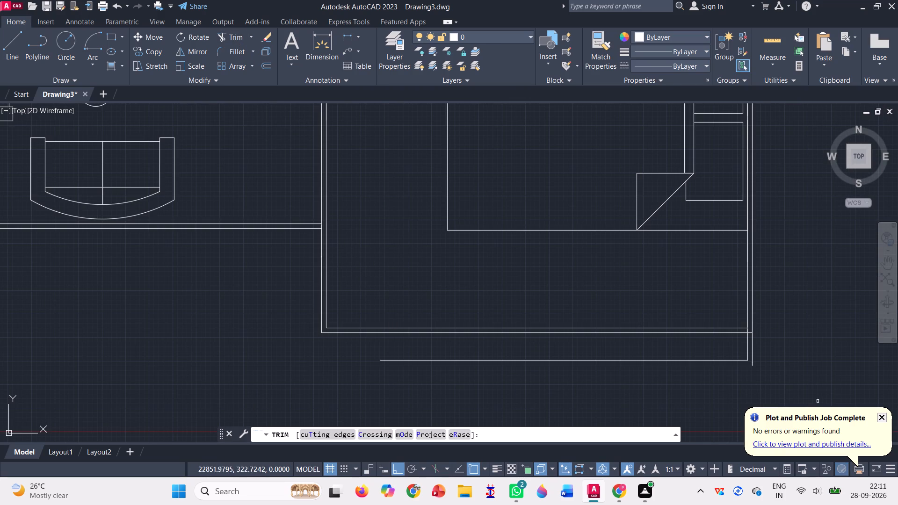
pyautogui.scroll(4, 763, 335)
pyautogui.click(642, 308)
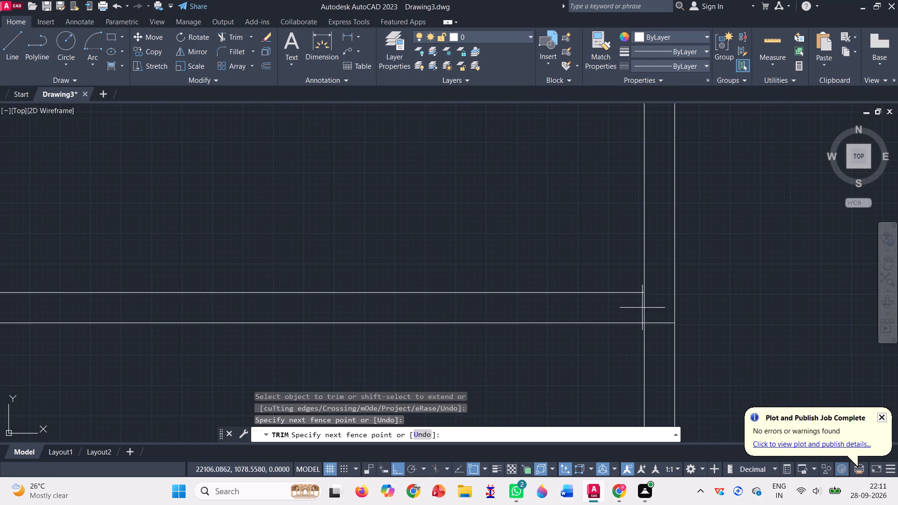
pyautogui.click(650, 304)
pyautogui.moveTo(623, 354); pyautogui.dragTo(695, 342)
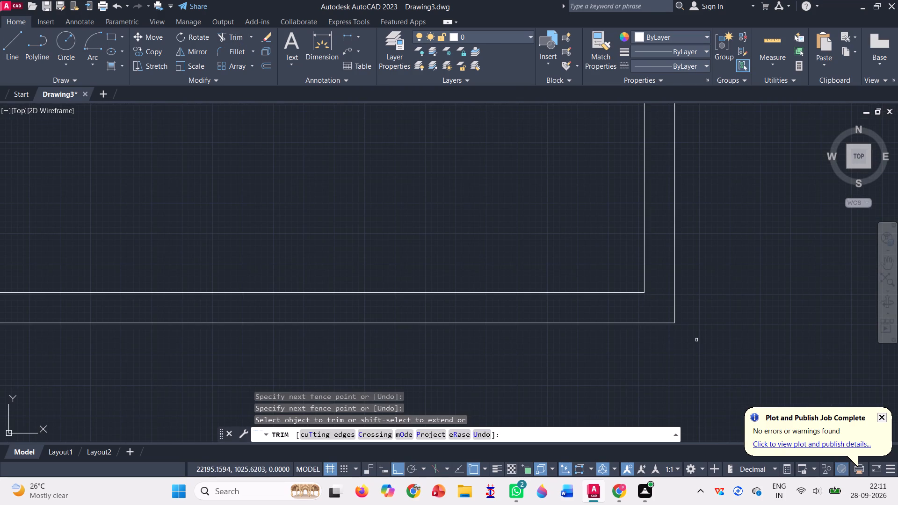
# Trim away the leftover horizontal line and short stub south of the southeast bedroom's south wall.
pyautogui.scroll(-5, 721, 267)
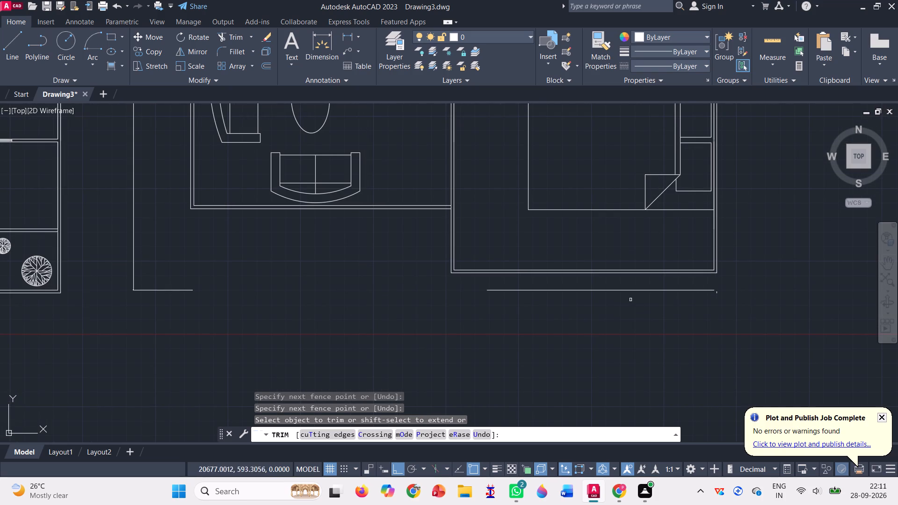
pyautogui.click(637, 287)
pyautogui.click(636, 296)
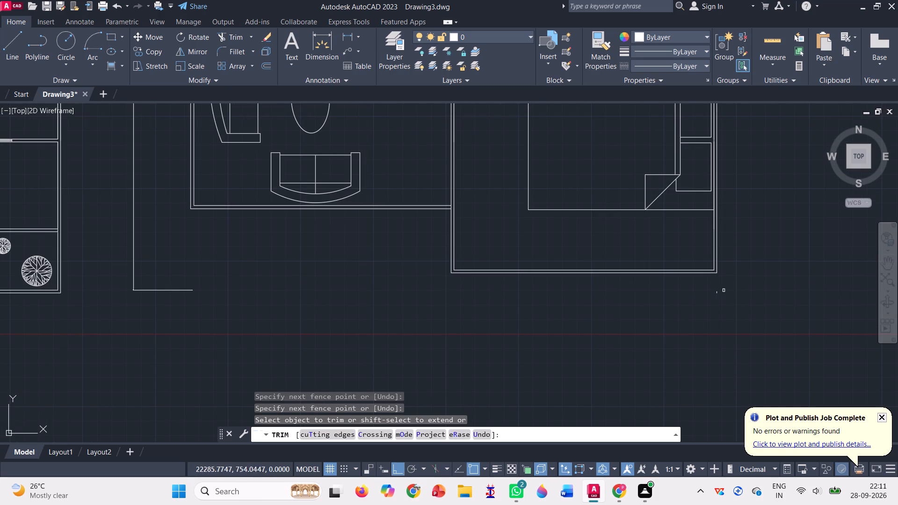
pyautogui.click(718, 295)
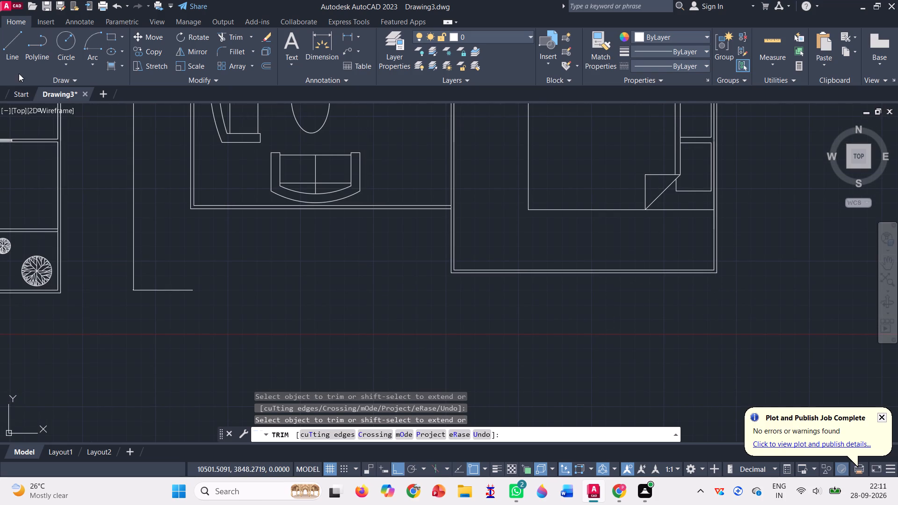
# Draw connected lines from the leftover southwest line east to the southeast bedroom's west wall, closing a 50-unit-wide wall stub up to its southwest corner.
pyautogui.click(16, 50)
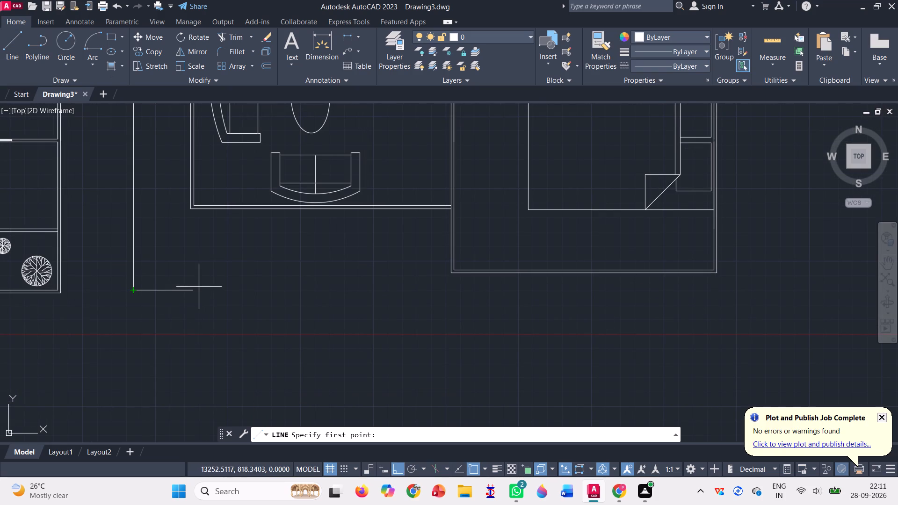
pyautogui.click(191, 290)
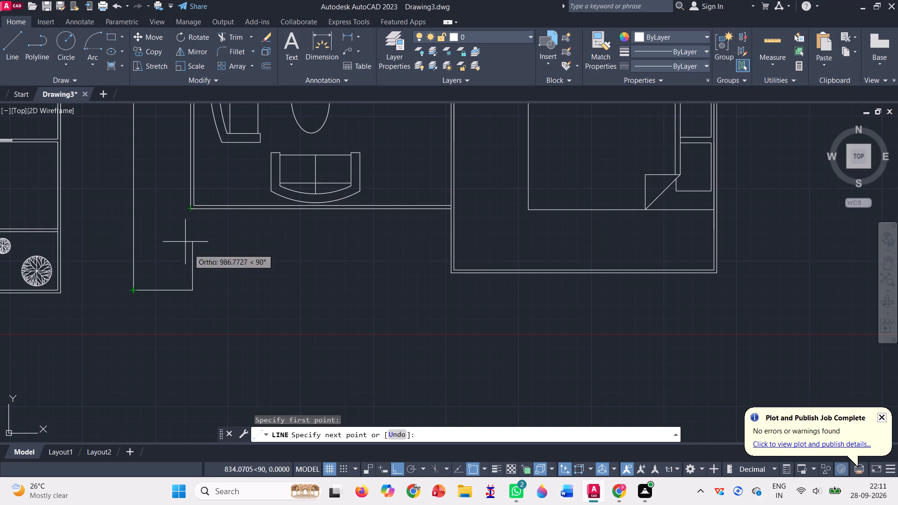
pyautogui.click(164, 290)
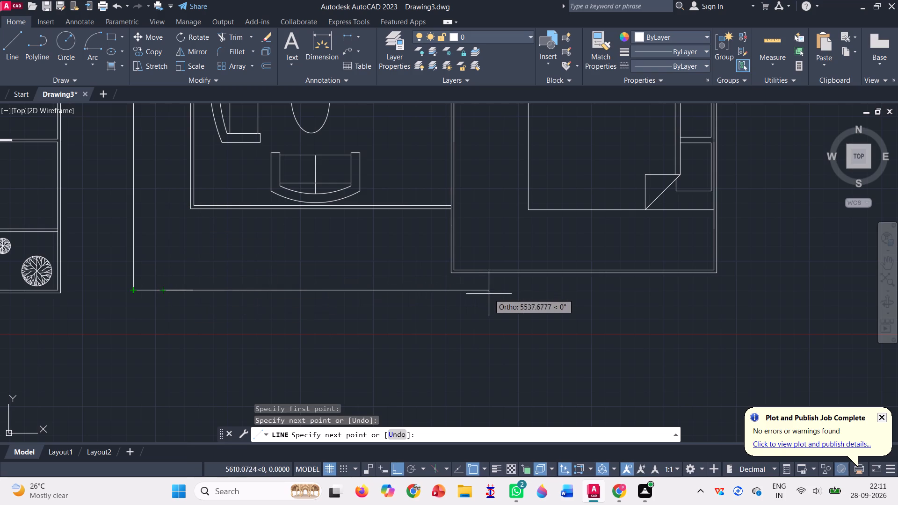
pyautogui.click(450, 283)
pyautogui.click(452, 274)
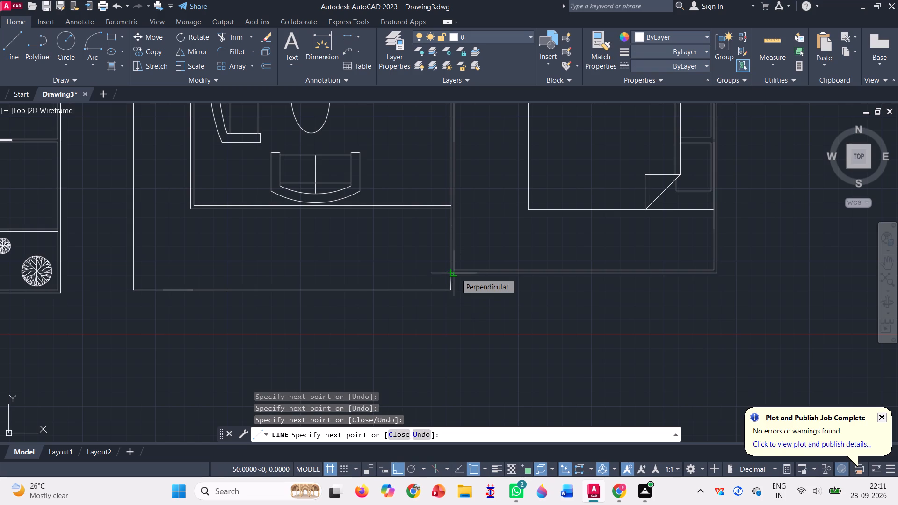
pyautogui.click(456, 274)
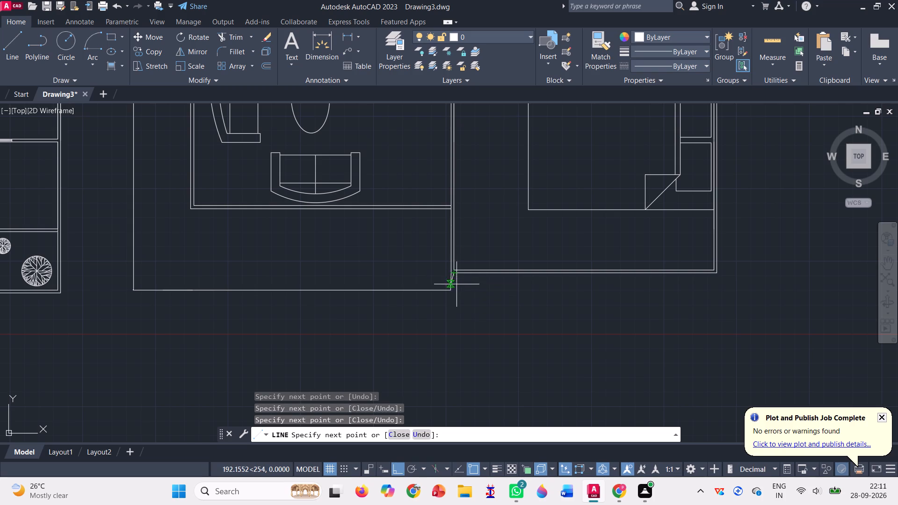
pyautogui.click(455, 289)
pyautogui.click(447, 293)
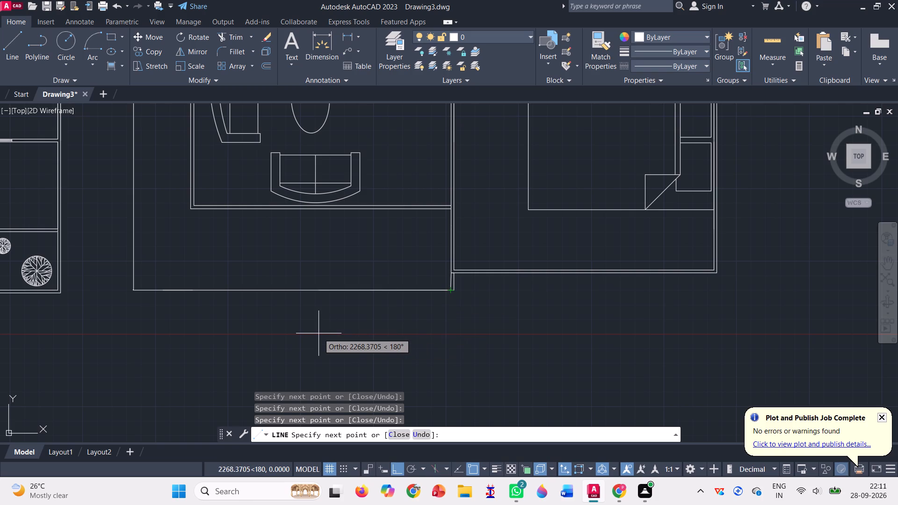
pyautogui.press('Escape')
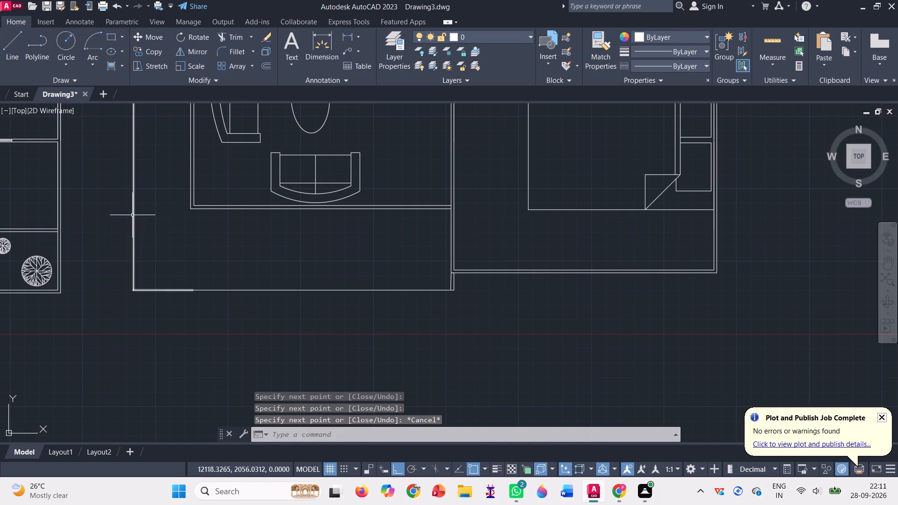
# Delete the leftover L-shaped outline west and southwest of the eastern layout's sitting room.
pyautogui.click(132, 215)
pyautogui.press('Delete')
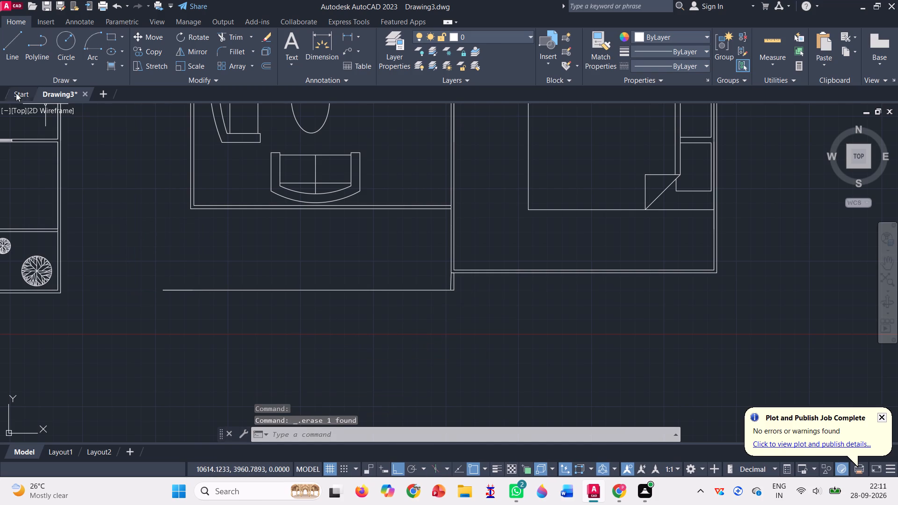
# Draw two vertical lines from the sitting room's outer and inner southwest corners south past the new horizontal line.
pyautogui.click(14, 58)
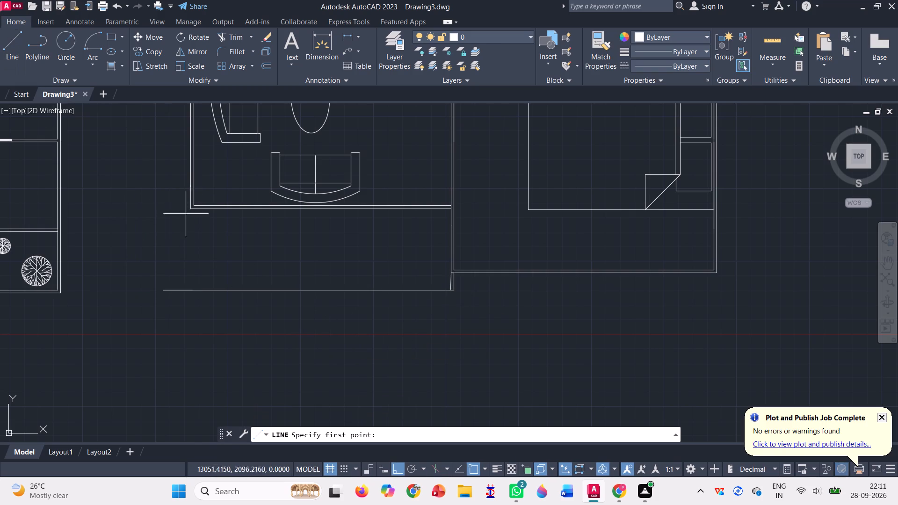
pyautogui.click(192, 209)
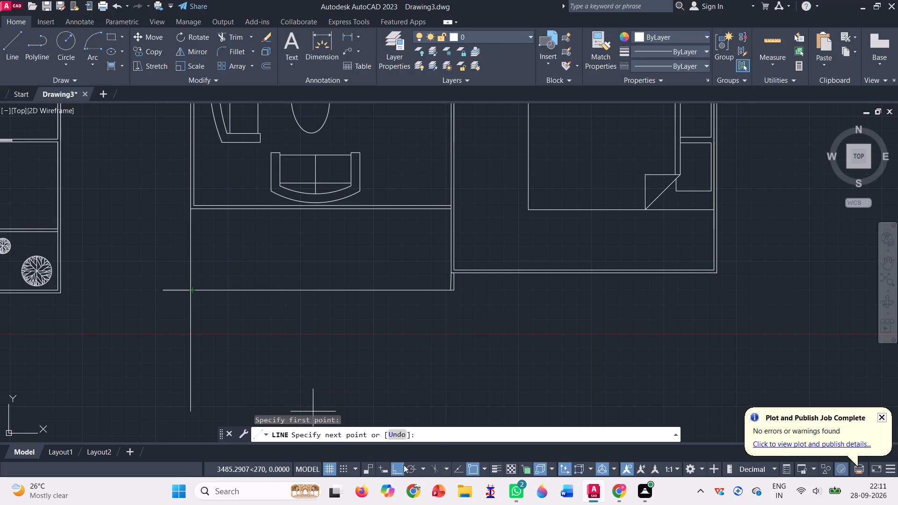
pyautogui.click(186, 317)
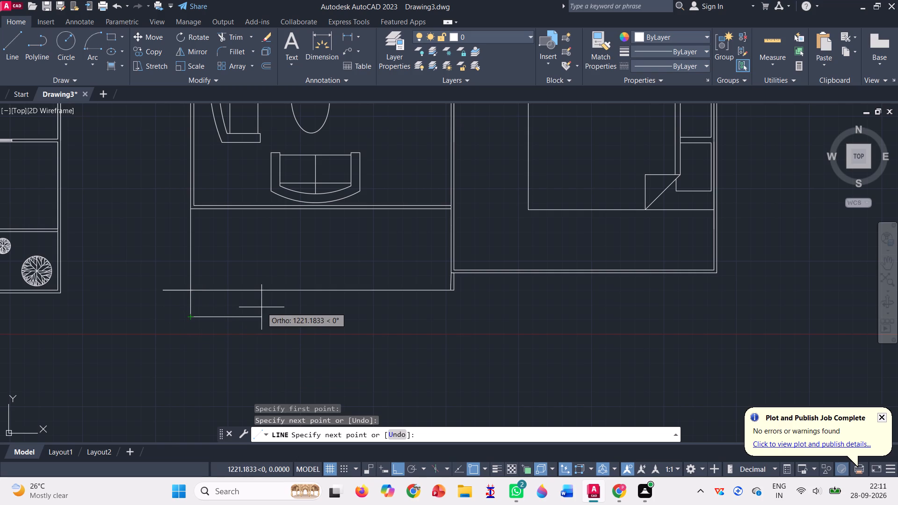
pyautogui.press('Return')
pyautogui.click(9, 43)
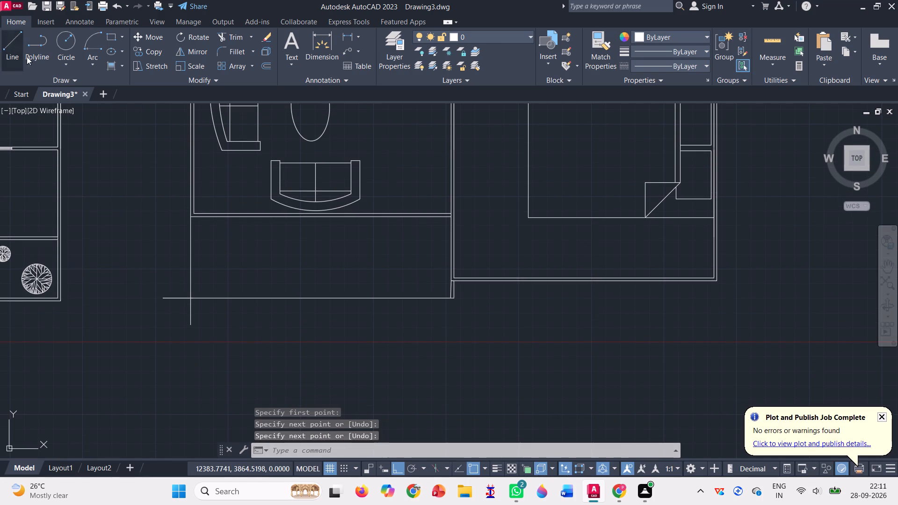
pyautogui.scroll(1, 205, 202)
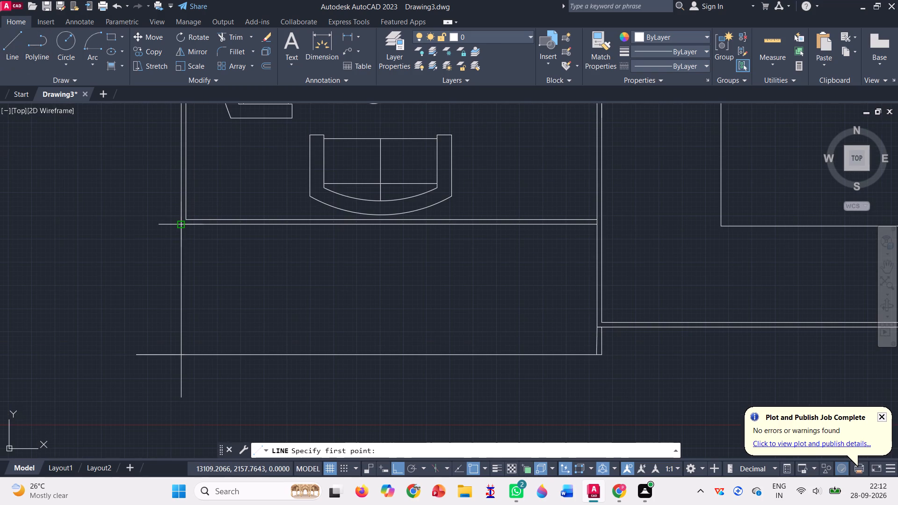
pyautogui.click(188, 219)
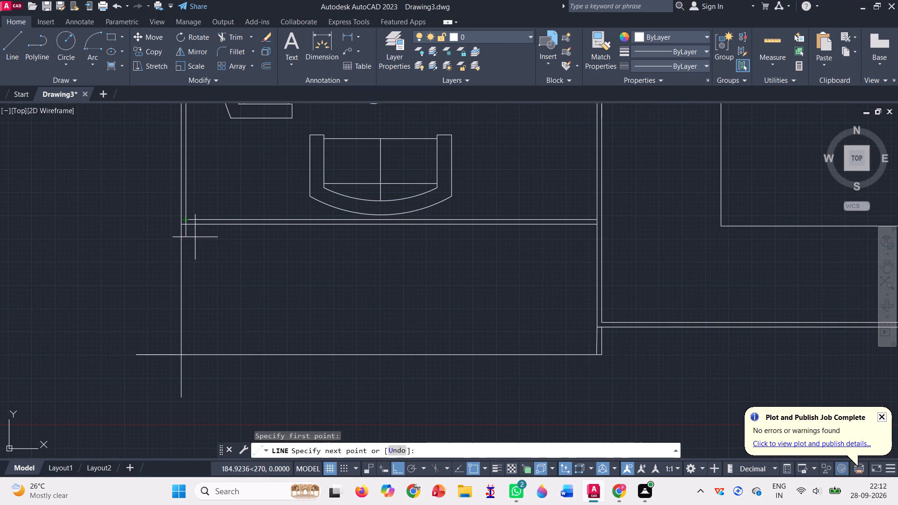
pyautogui.click(192, 372)
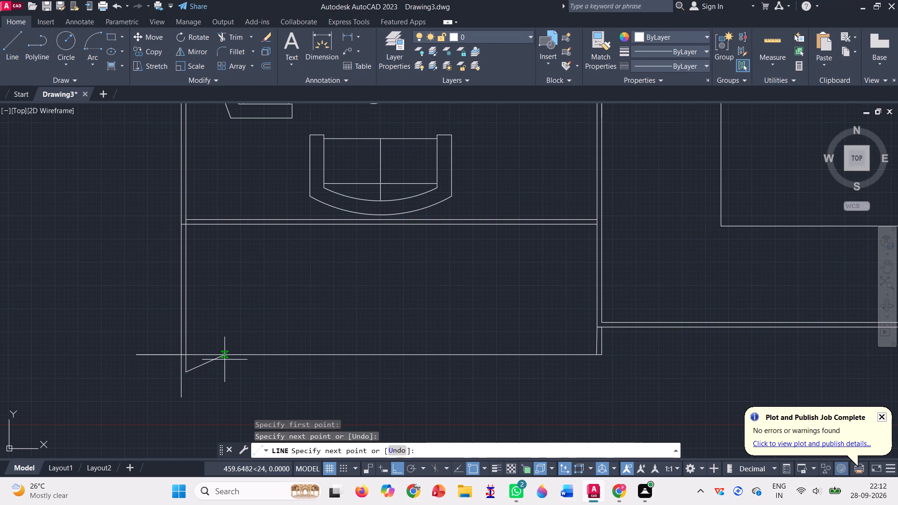
pyautogui.press('Return')
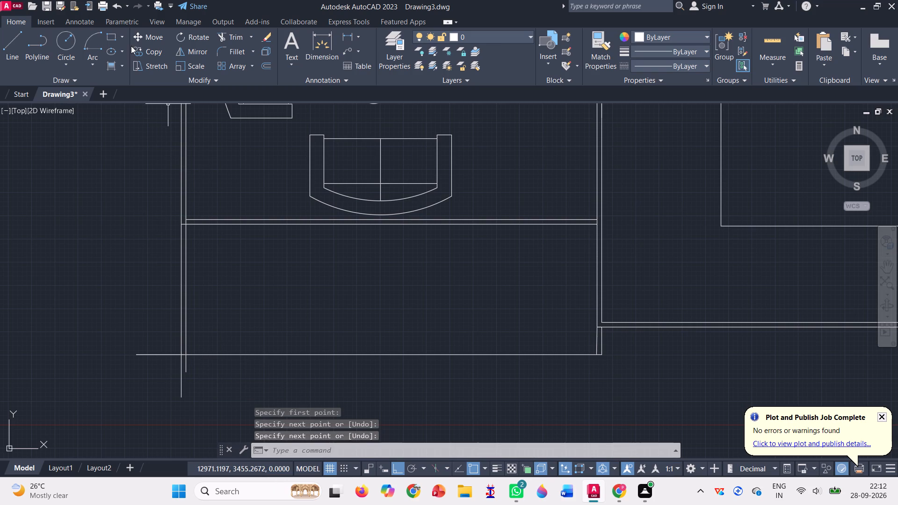
# Copy the sitting room's two south wall lines straight south by about 1402 onto the new southern boundary line.
pyautogui.click(153, 49)
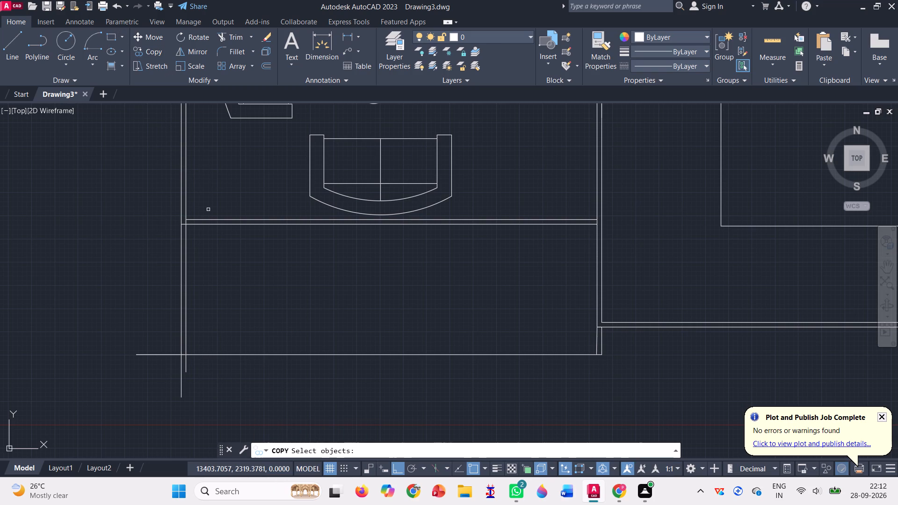
pyautogui.click(211, 219)
pyautogui.click(217, 224)
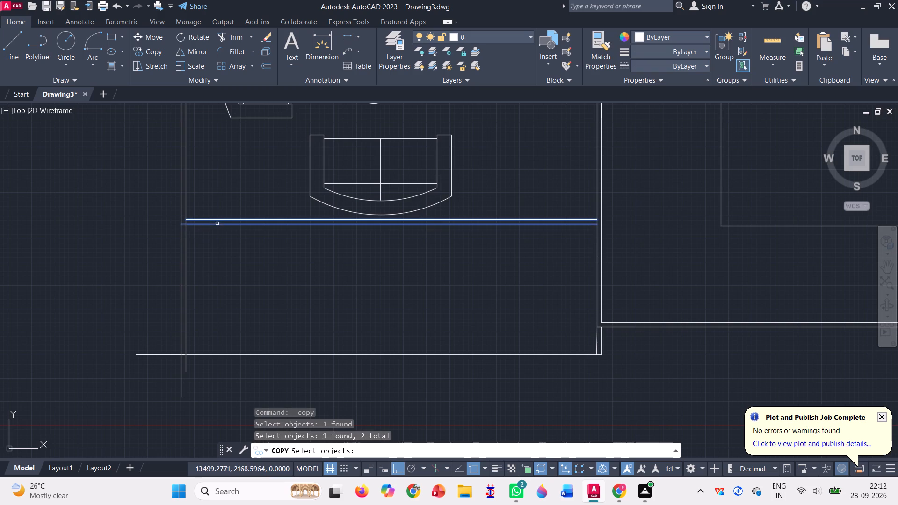
pyautogui.press('Return')
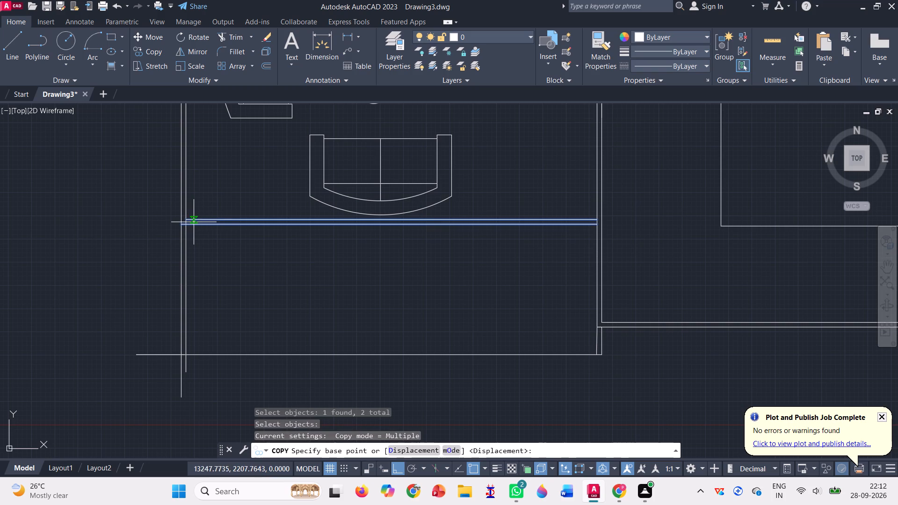
pyautogui.scroll(4, 181, 227)
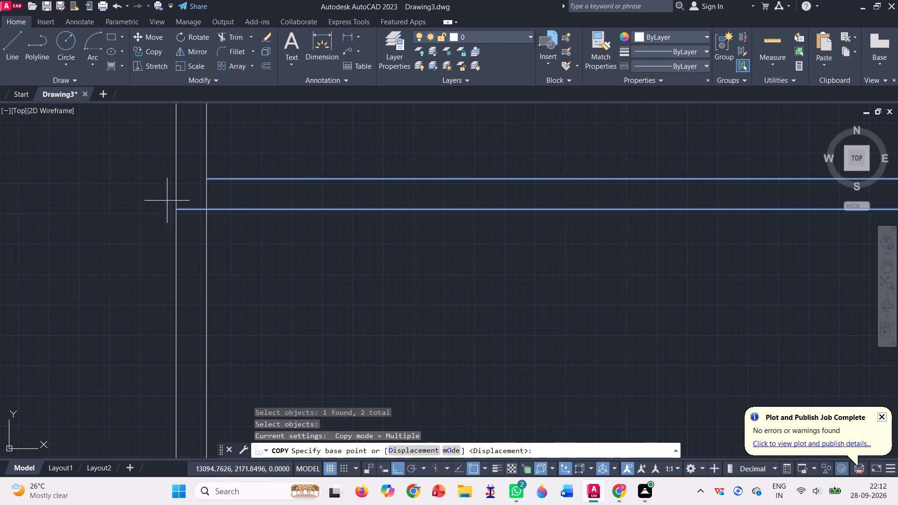
pyautogui.click(176, 209)
pyautogui.scroll(-4, 181, 204)
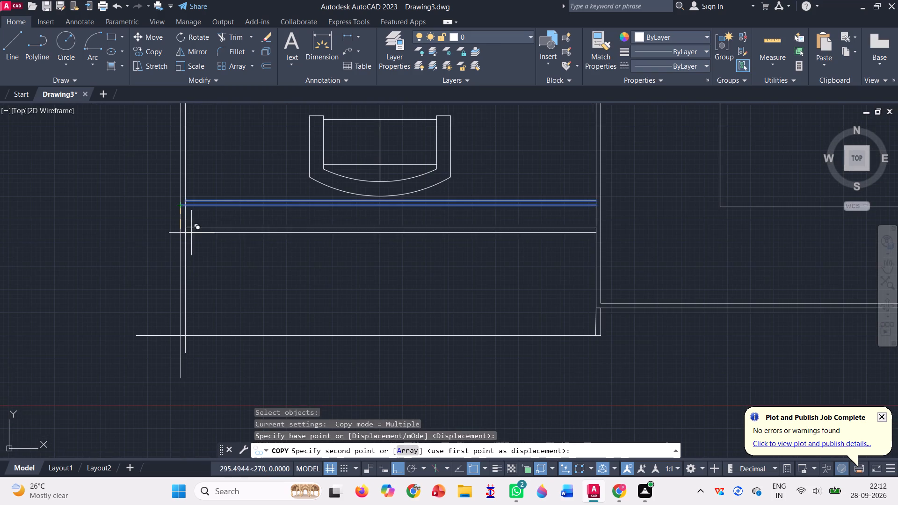
pyautogui.scroll(3, 182, 339)
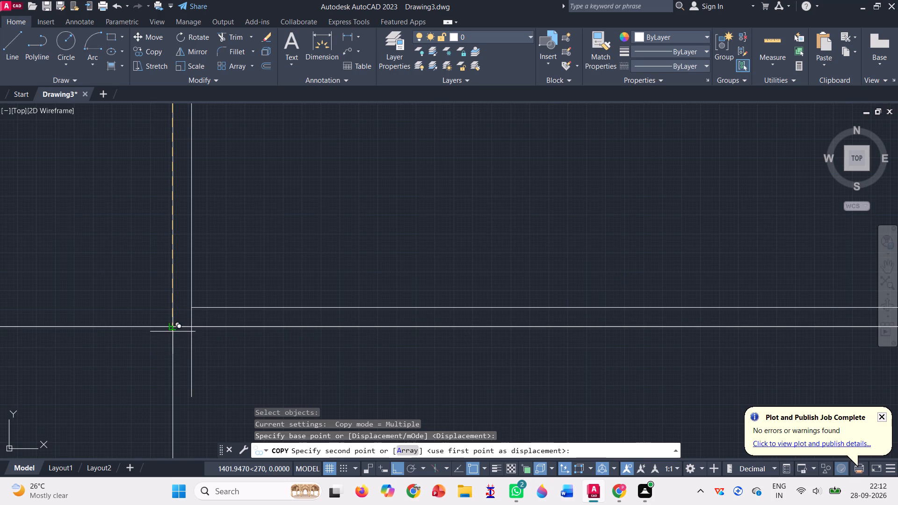
pyautogui.click(172, 325)
pyautogui.scroll(-4, 185, 288)
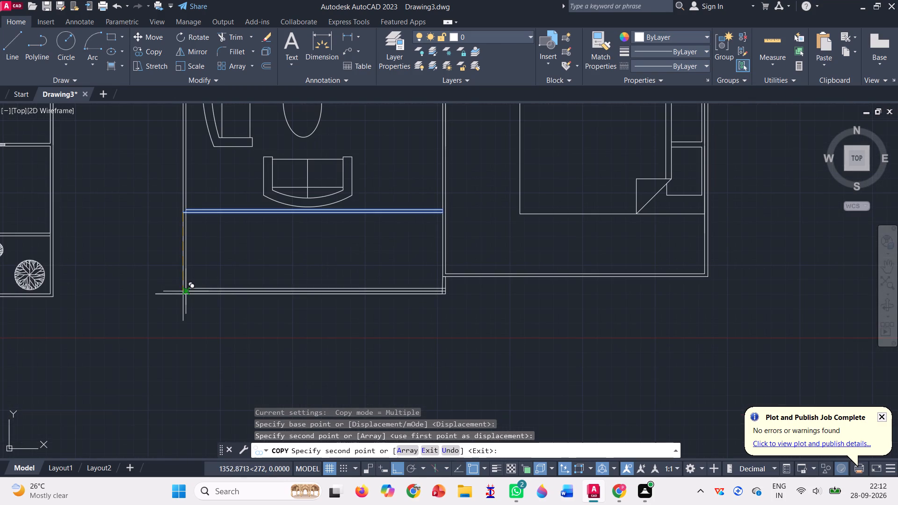
pyautogui.press('Escape')
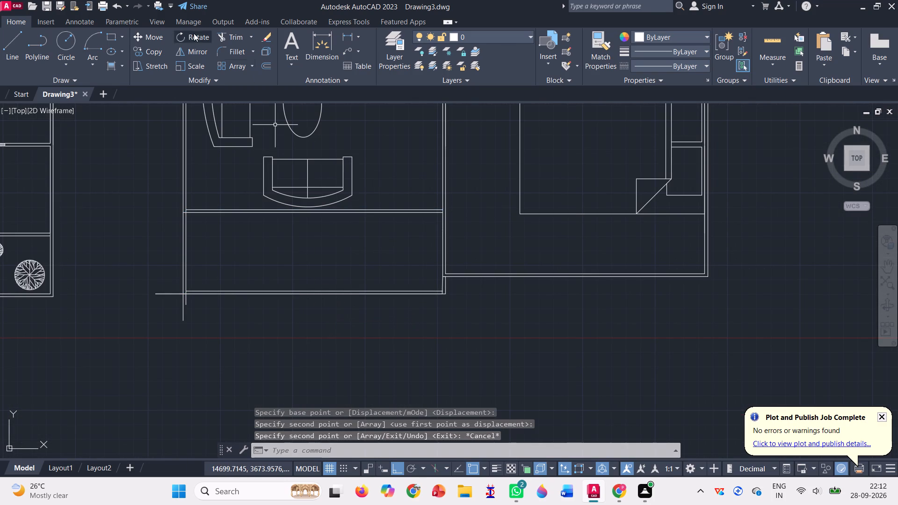
# Trim the overshooting wall line ends at the southwest corner of the new space south of the sitting room.
pyautogui.click(220, 37)
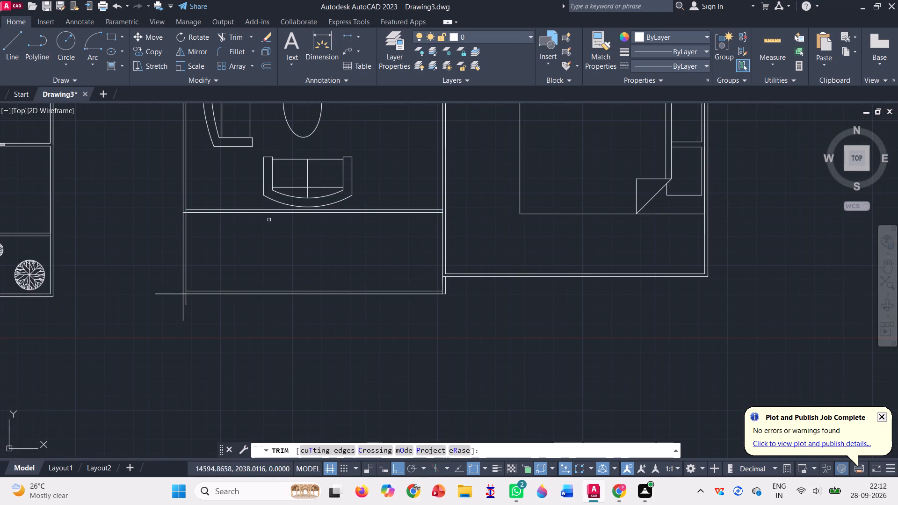
pyautogui.scroll(5, 185, 309)
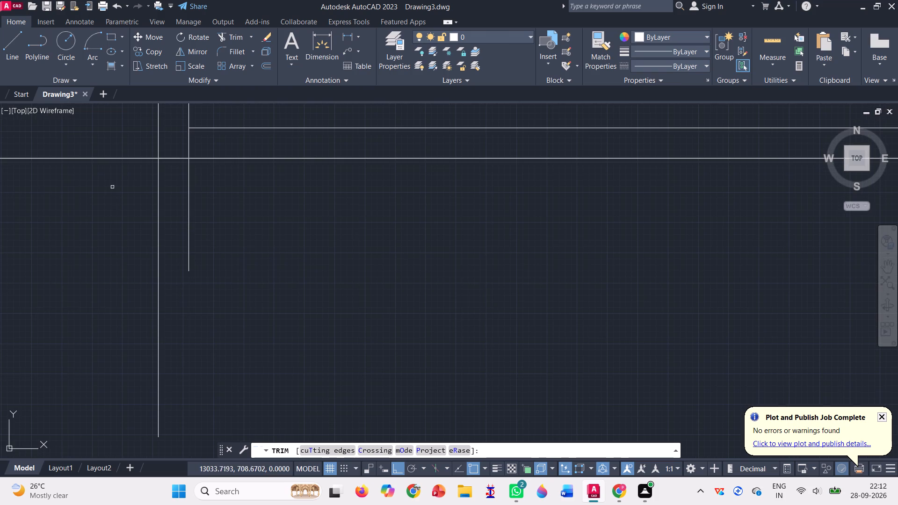
pyautogui.moveTo(109, 144); pyautogui.dragTo(221, 226)
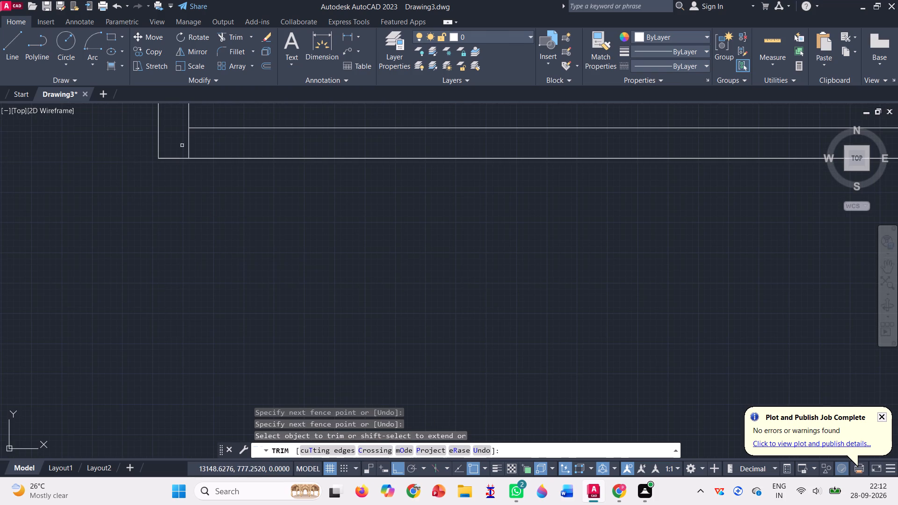
pyautogui.moveTo(182, 137); pyautogui.dragTo(207, 140)
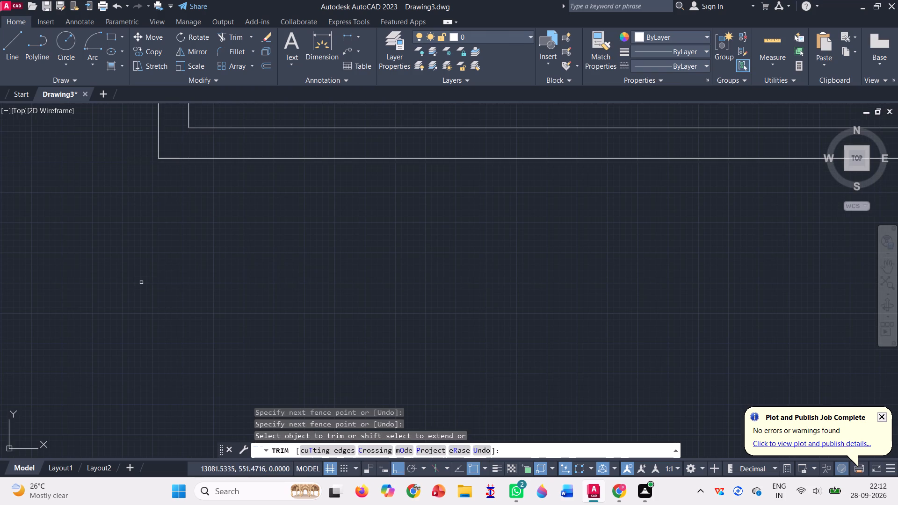
# Trim the inner west wall line between the sitting room's two south wall lines at the southwest corner.
pyautogui.scroll(-4, 135, 285)
pyautogui.scroll(5, 136, 129)
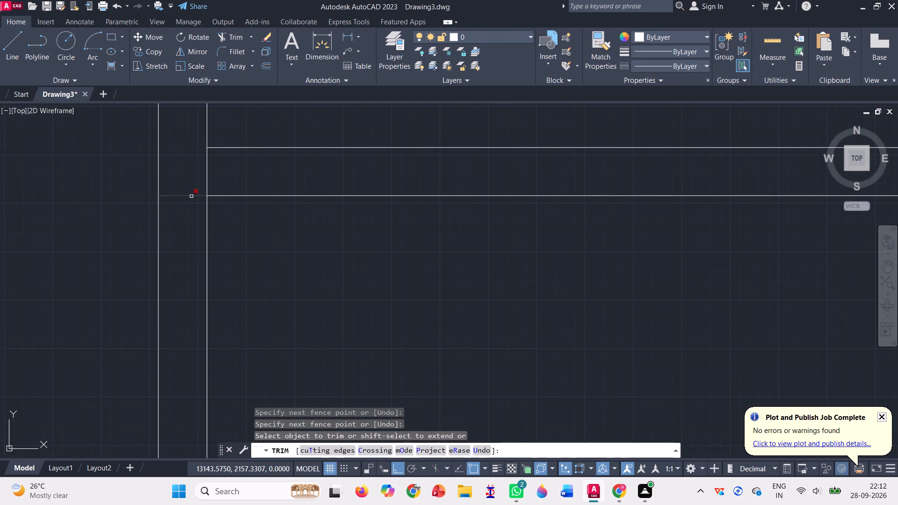
pyautogui.moveTo(198, 162); pyautogui.dragTo(231, 162)
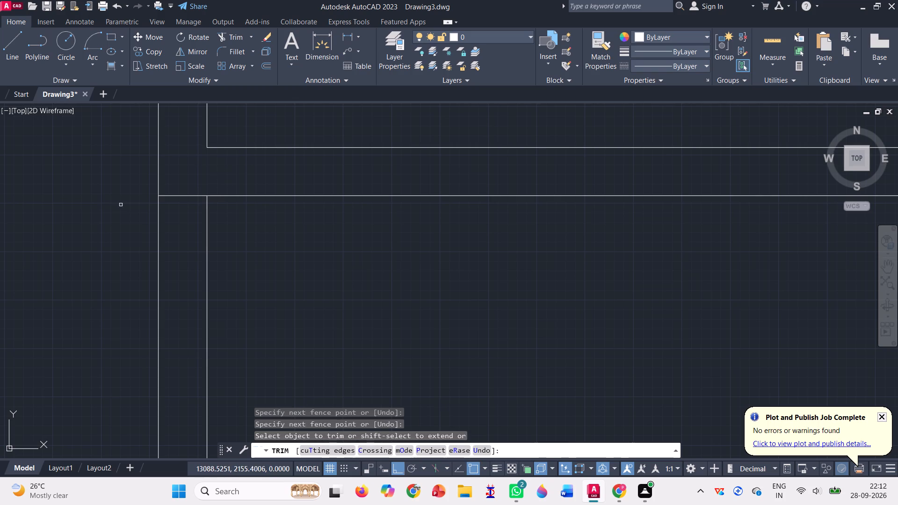
pyautogui.scroll(-4, 108, 209)
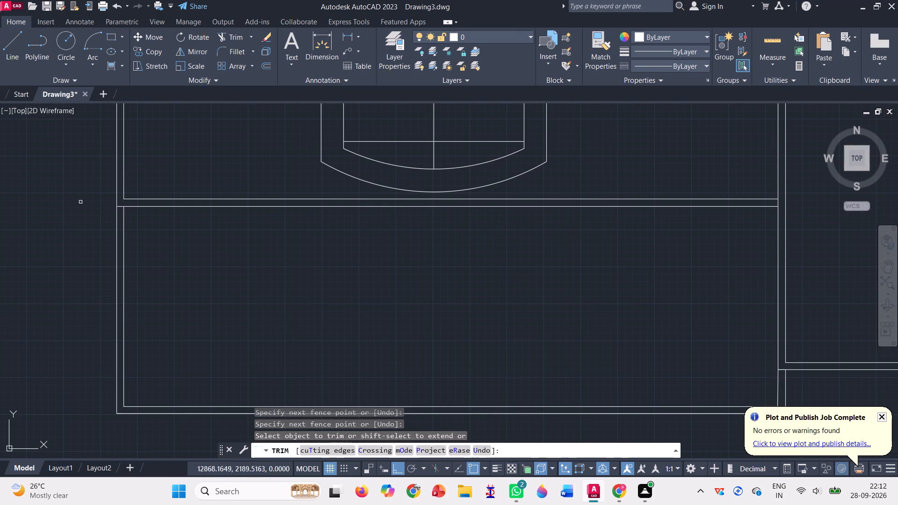
pyautogui.scroll(-1, 80, 201)
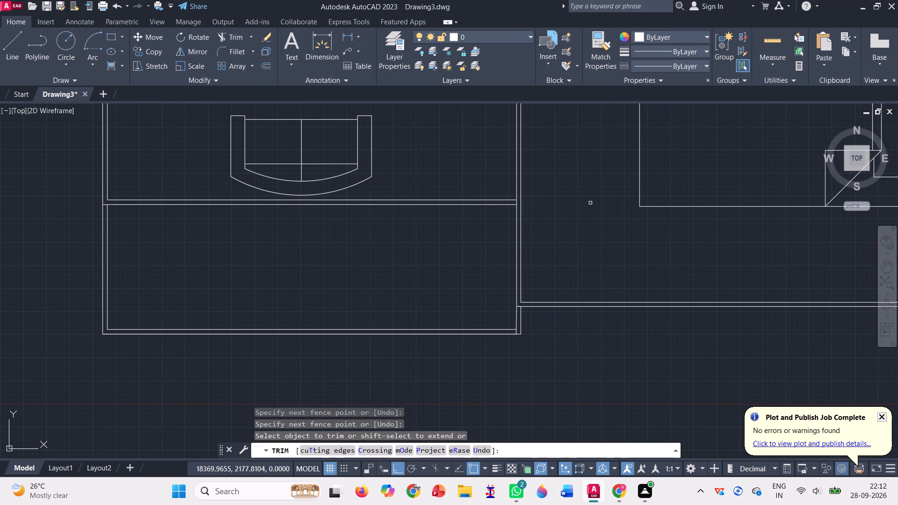
# Trim the overshooting inner east and south wall line ends at the southeast corner of the new space south of the sitting room.
pyautogui.scroll(1, 590, 203)
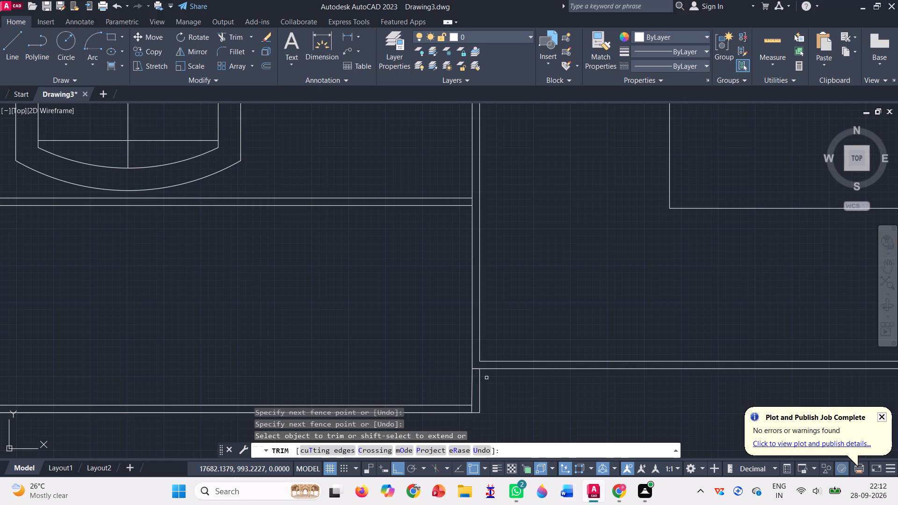
pyautogui.scroll(3, 471, 410)
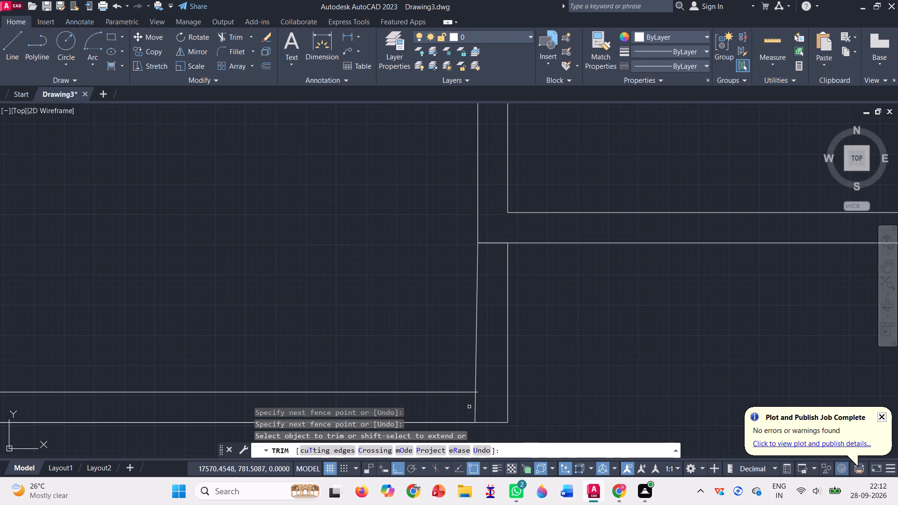
pyautogui.moveTo(469, 407); pyautogui.dragTo(484, 396)
pyautogui.scroll(6, 478, 396)
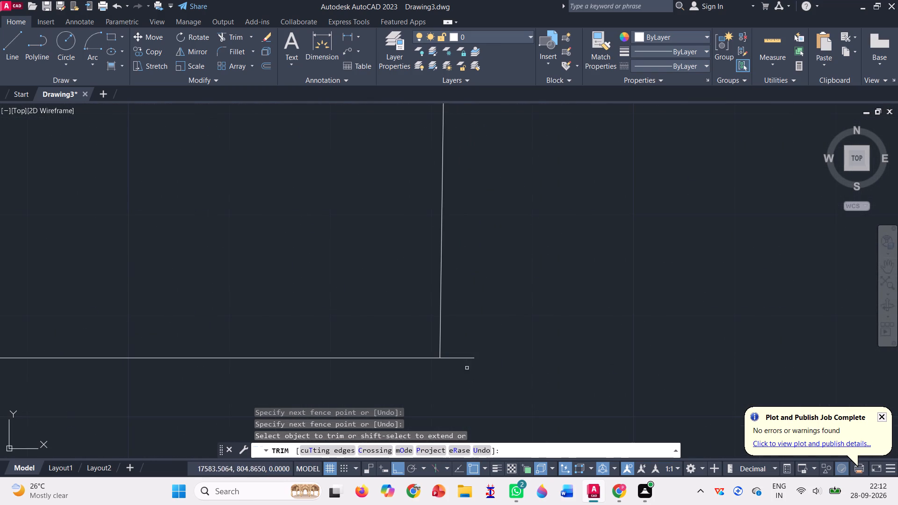
pyautogui.moveTo(459, 334); pyautogui.dragTo(455, 373)
pyautogui.scroll(-3, 486, 331)
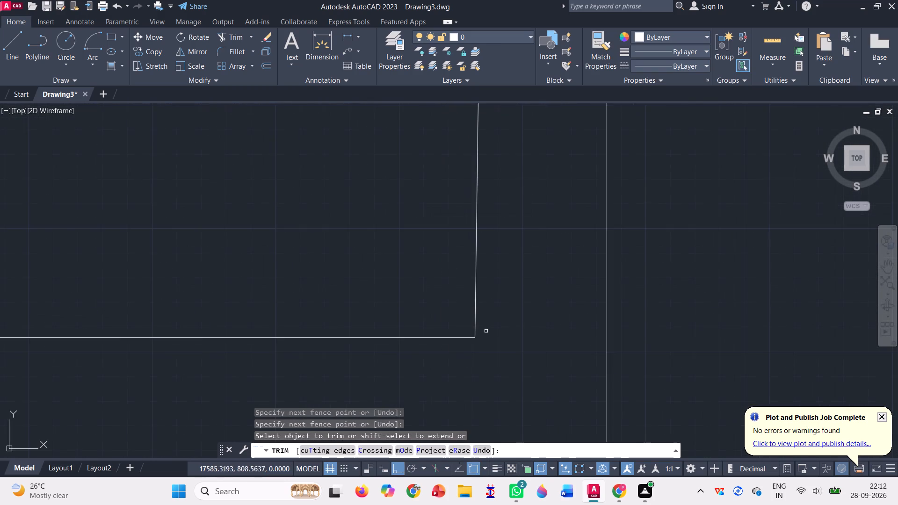
pyautogui.scroll(-3, 494, 324)
pyautogui.scroll(1, 510, 177)
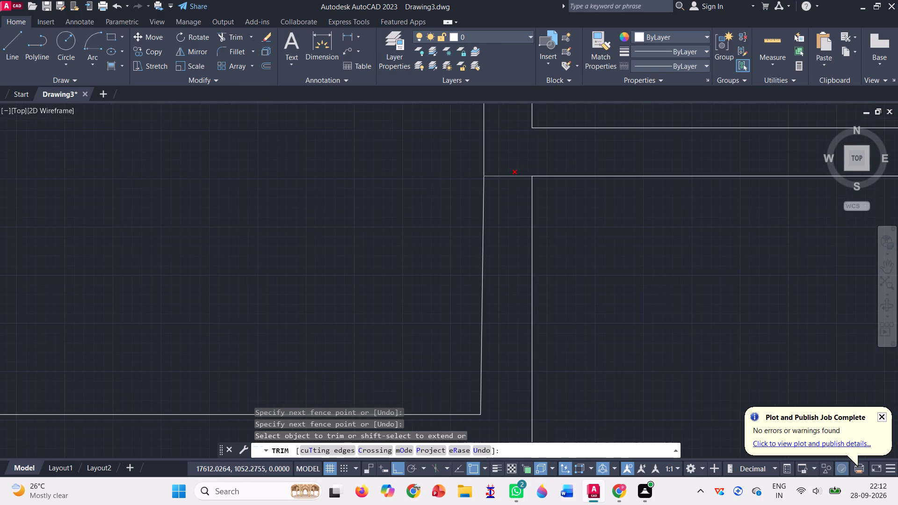
pyautogui.scroll(-1, 471, 244)
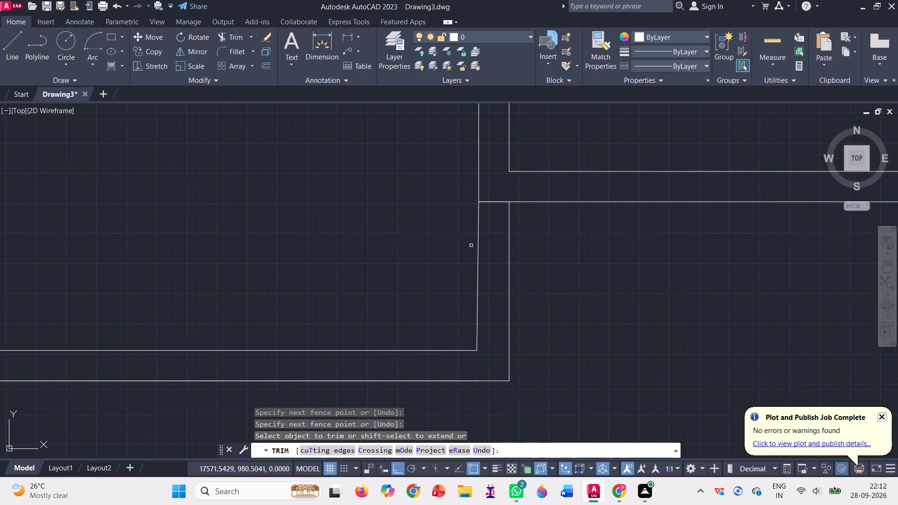
pyautogui.scroll(-4, 471, 245)
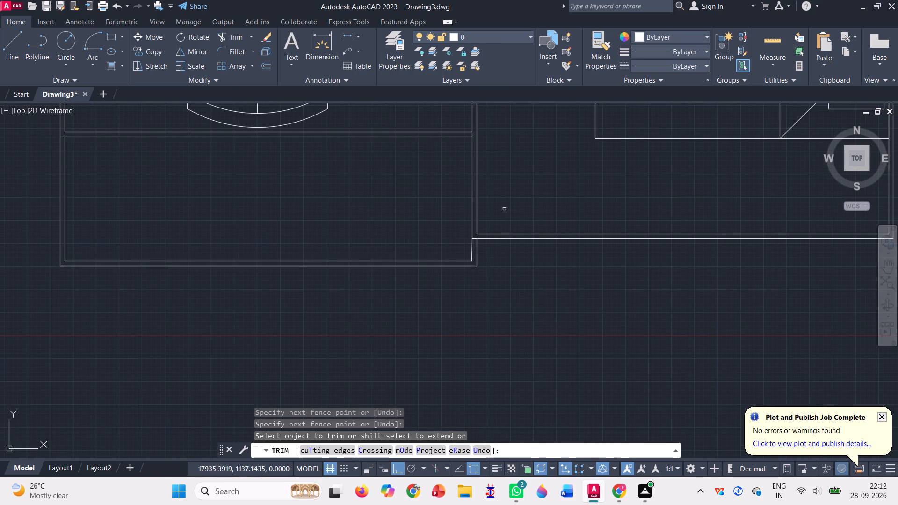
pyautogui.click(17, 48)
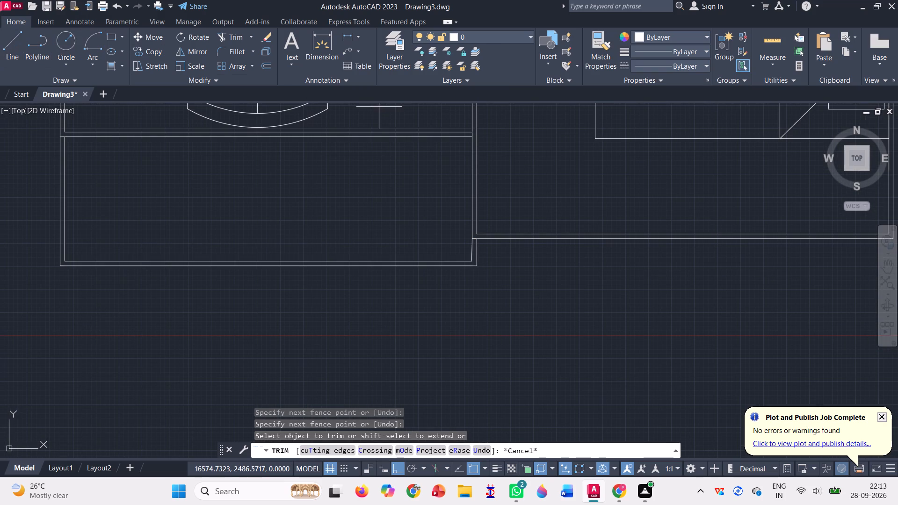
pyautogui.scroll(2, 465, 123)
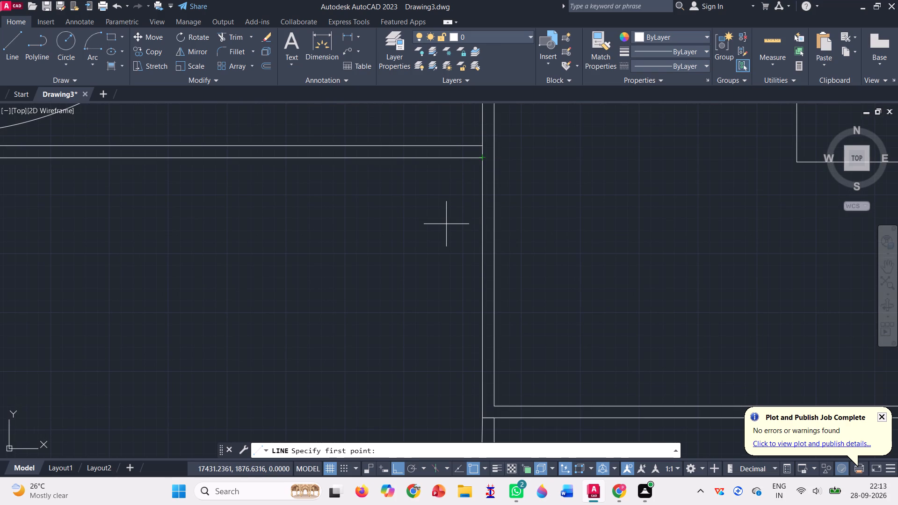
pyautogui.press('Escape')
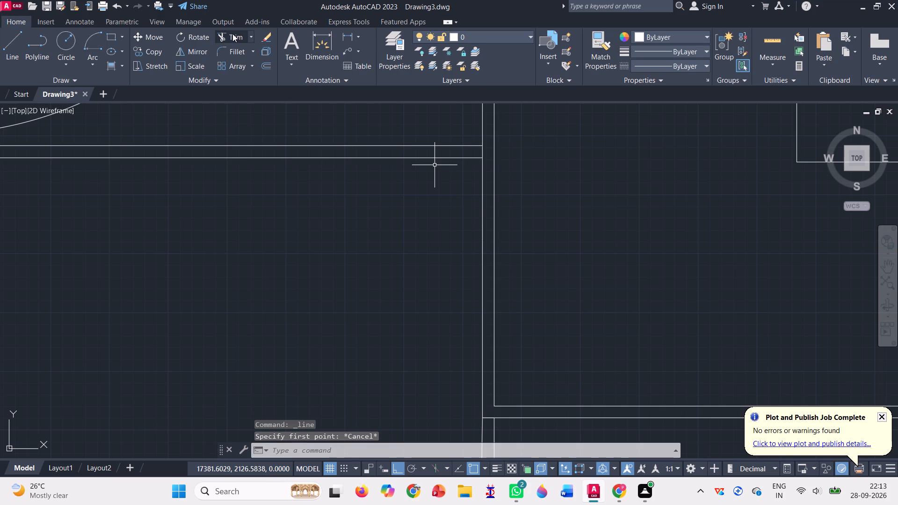
# Trim the inner east wall line between the sitting room's two south wall lines where they meet the east wall.
pyautogui.click(228, 41)
pyautogui.scroll(1, 514, 137)
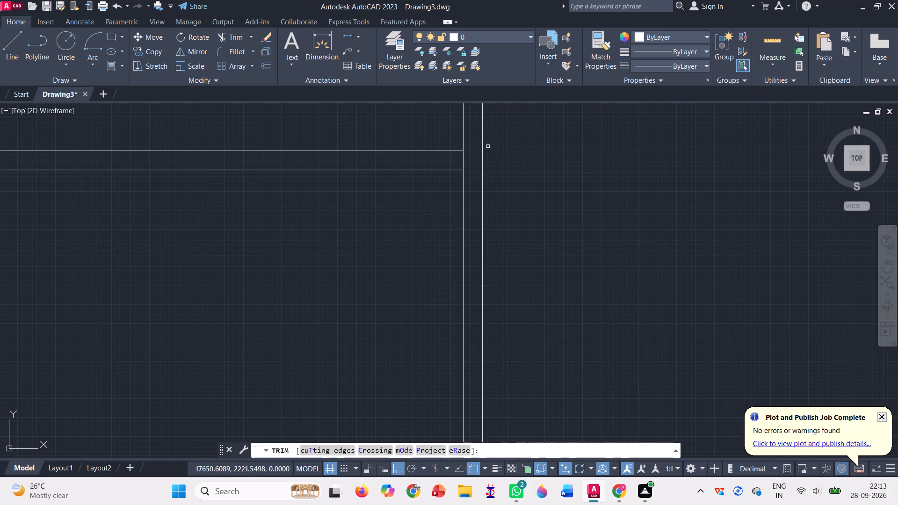
pyautogui.click(455, 160)
pyautogui.click(471, 160)
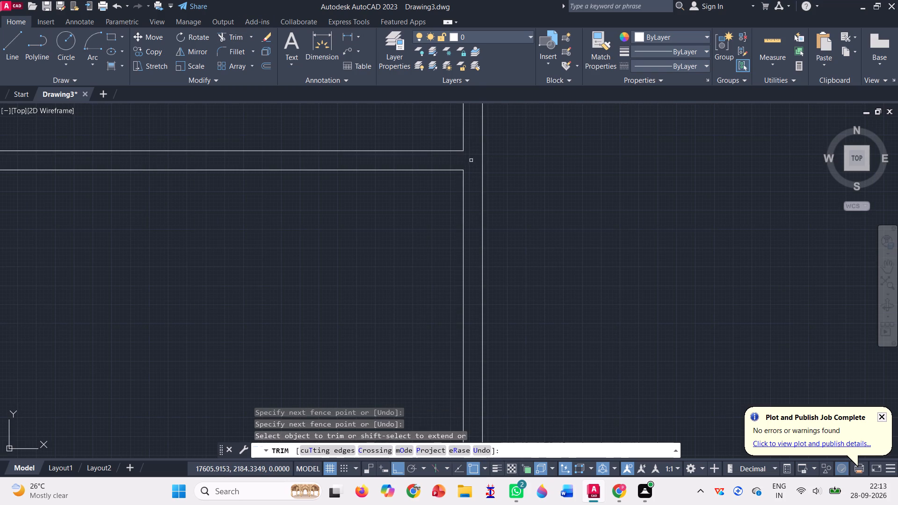
pyautogui.scroll(-5, 471, 161)
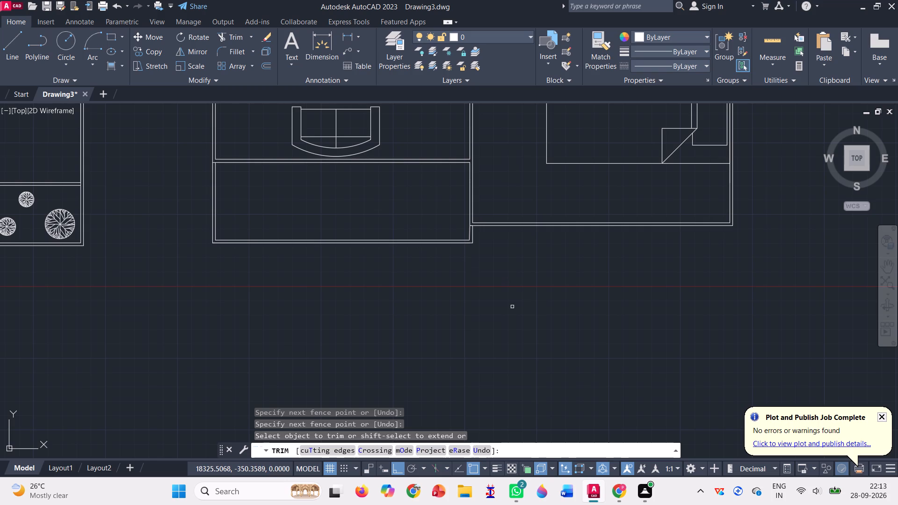
pyautogui.press('Return')
pyautogui.scroll(-2, 512, 307)
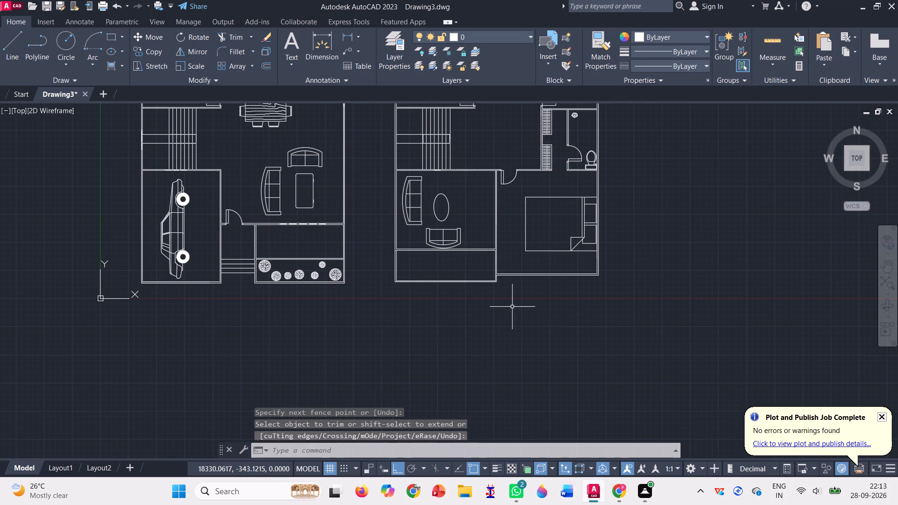
# Copy the north dressing room's wardrobe with its outline lines into the northeast bedroom's southeast corner, with Ortho off.
pyautogui.scroll(-1, 495, 332)
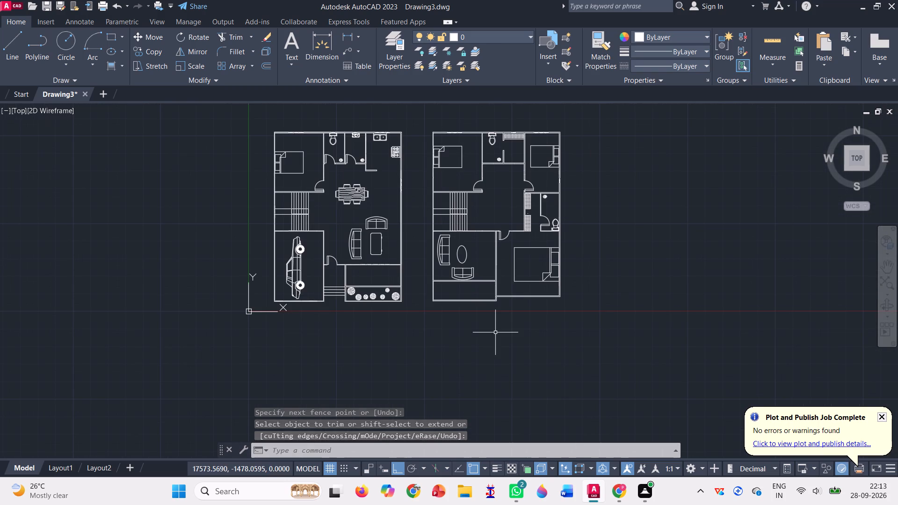
pyautogui.scroll(1, 598, 193)
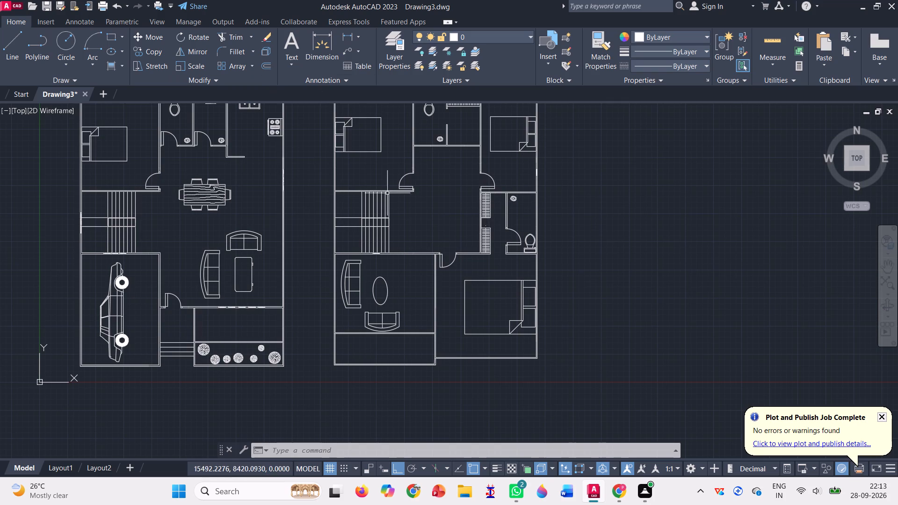
pyautogui.click(150, 51)
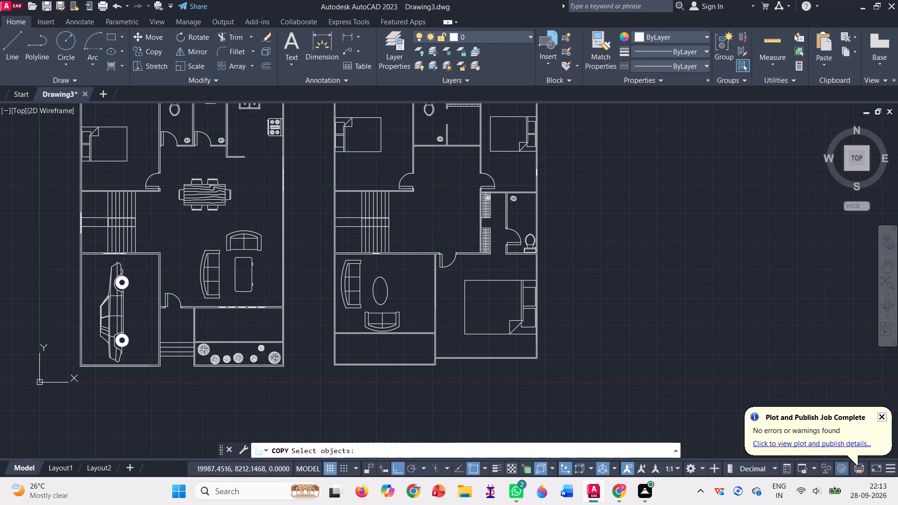
pyautogui.scroll(-1, 492, 175)
pyautogui.scroll(4, 484, 119)
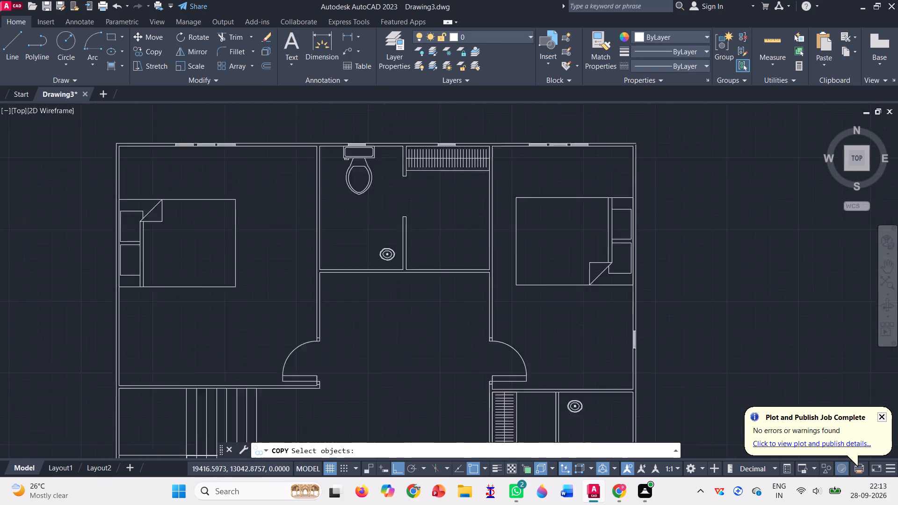
pyautogui.scroll(2, 478, 127)
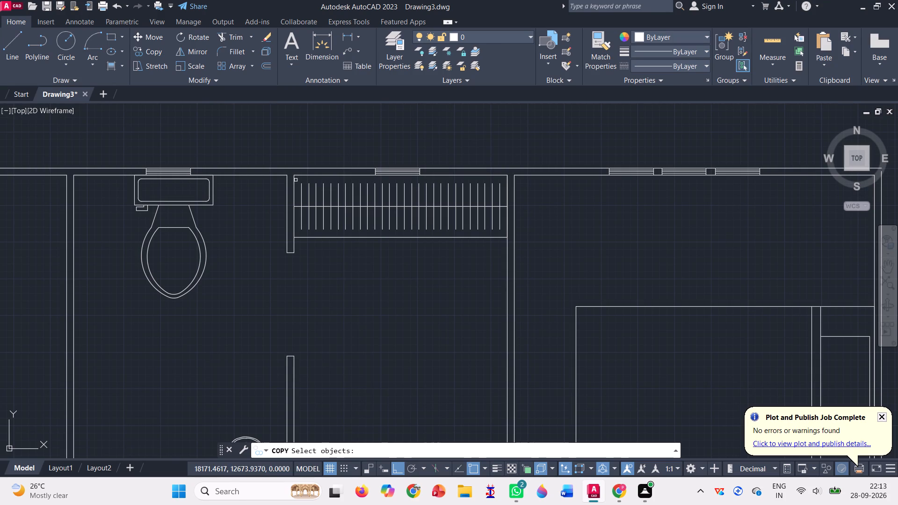
pyautogui.moveTo(296, 180); pyautogui.dragTo(492, 169)
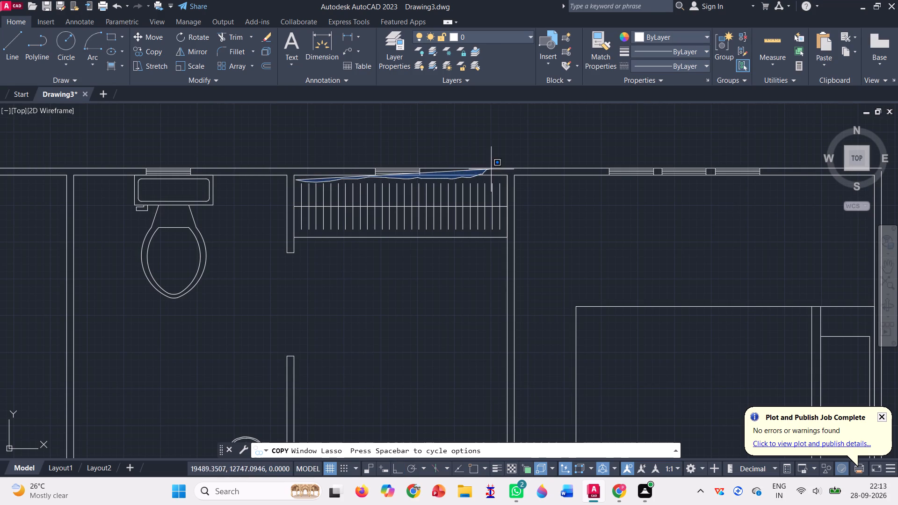
pyautogui.moveTo(492, 169); pyautogui.dragTo(493, 229)
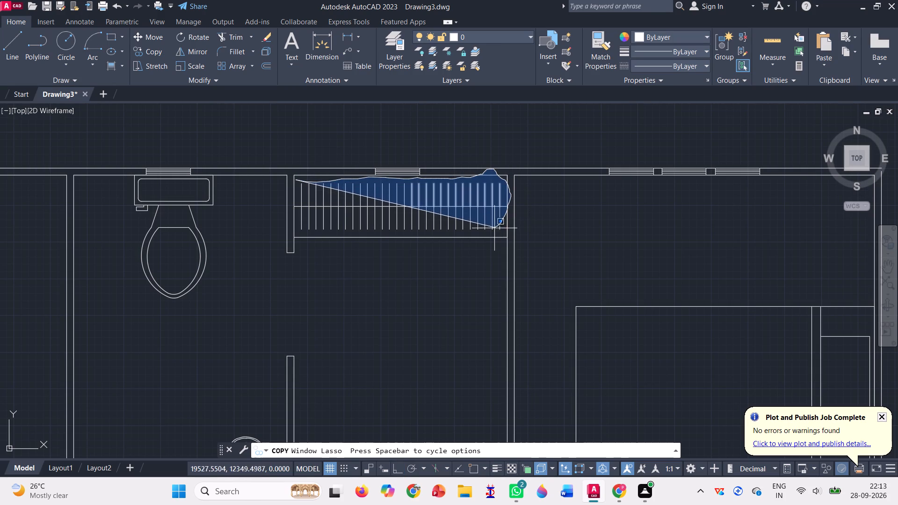
pyautogui.moveTo(493, 229); pyautogui.dragTo(346, 241)
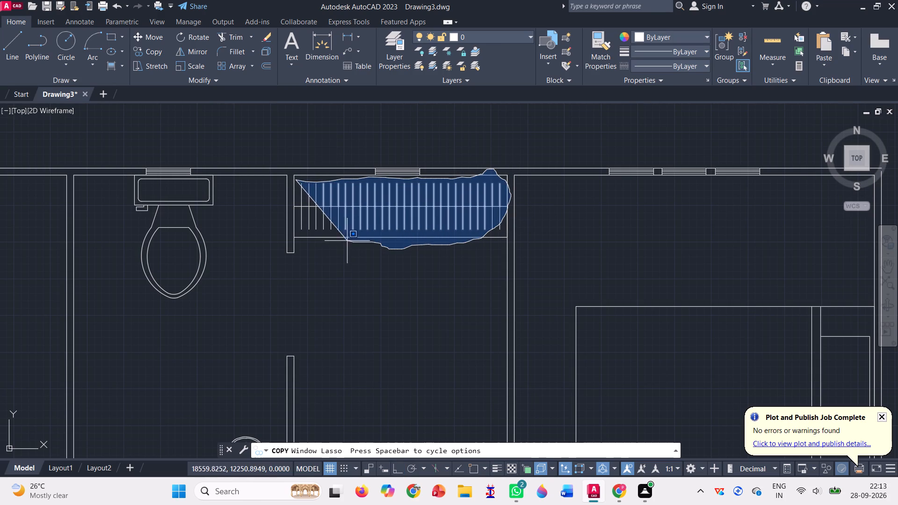
pyautogui.moveTo(346, 241); pyautogui.dragTo(302, 253)
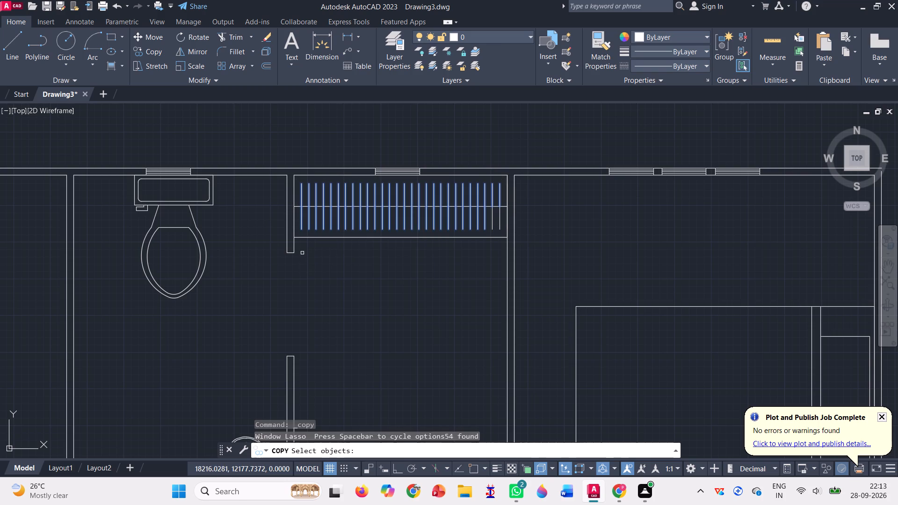
pyautogui.click(500, 216)
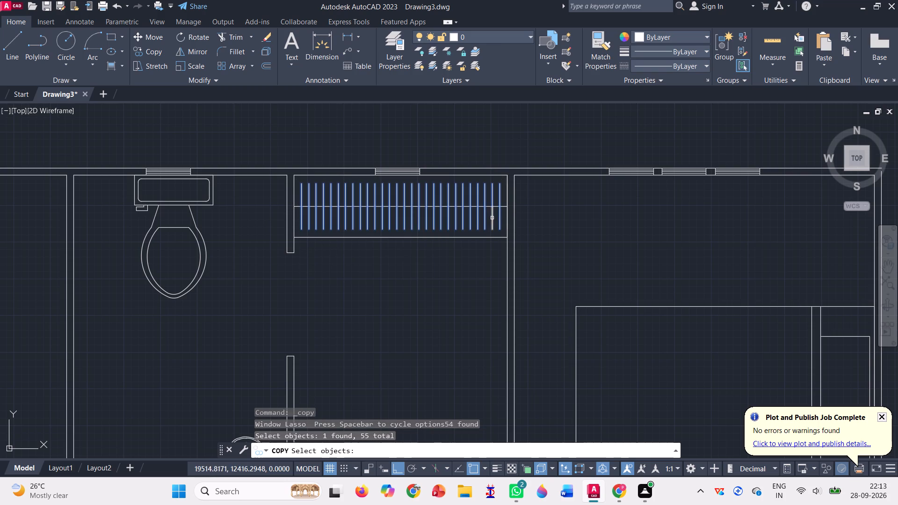
pyautogui.click(492, 218)
pyautogui.click(498, 207)
pyautogui.scroll(5, 491, 209)
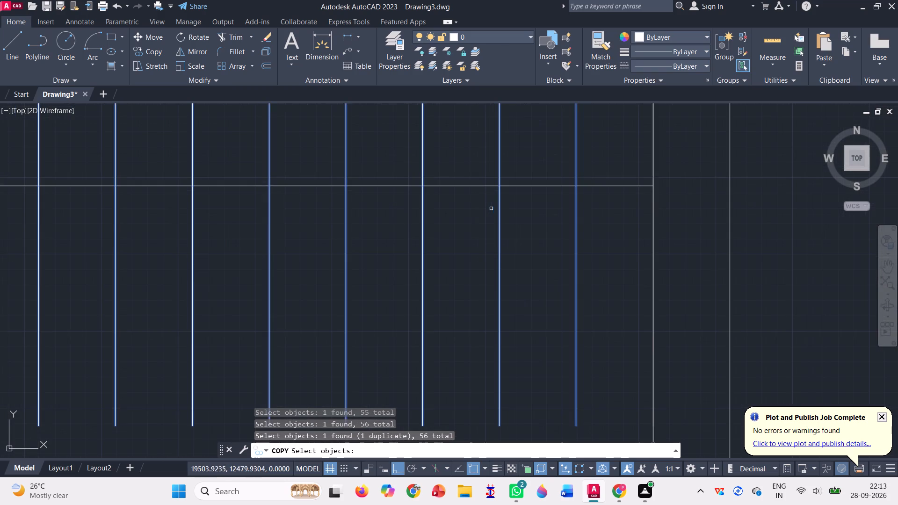
pyautogui.click(459, 185)
pyautogui.scroll(-4, 458, 199)
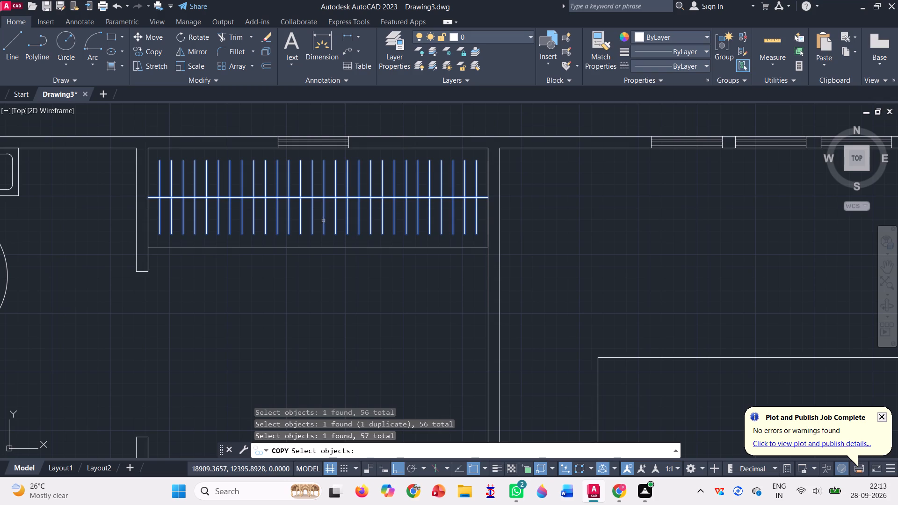
pyautogui.click(305, 246)
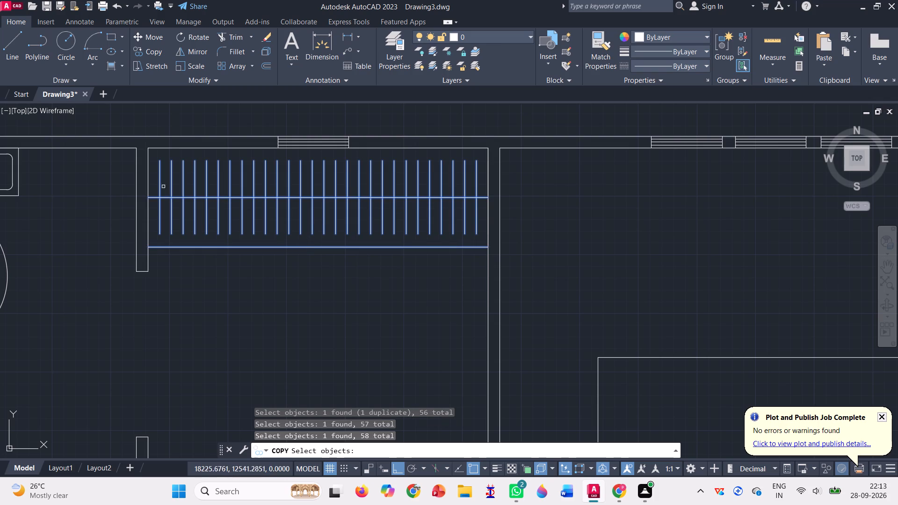
pyautogui.click(146, 174)
pyautogui.click(169, 149)
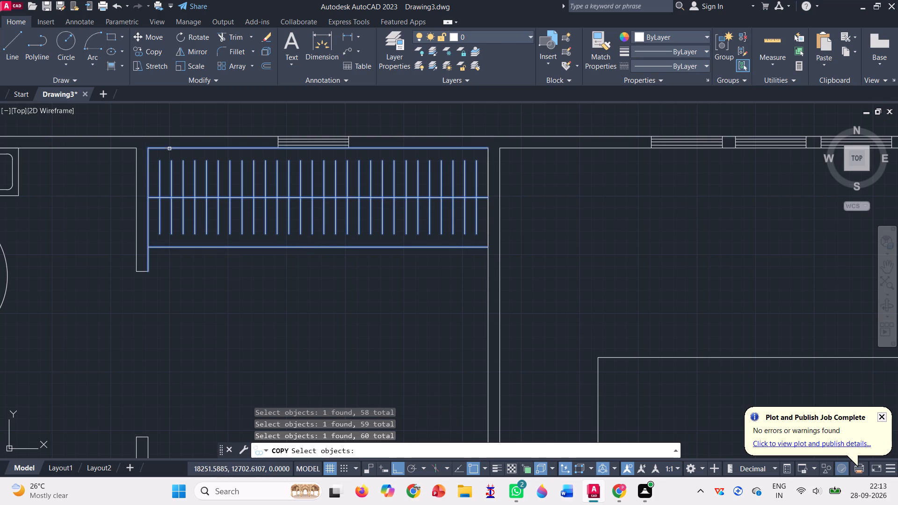
pyautogui.click(487, 169)
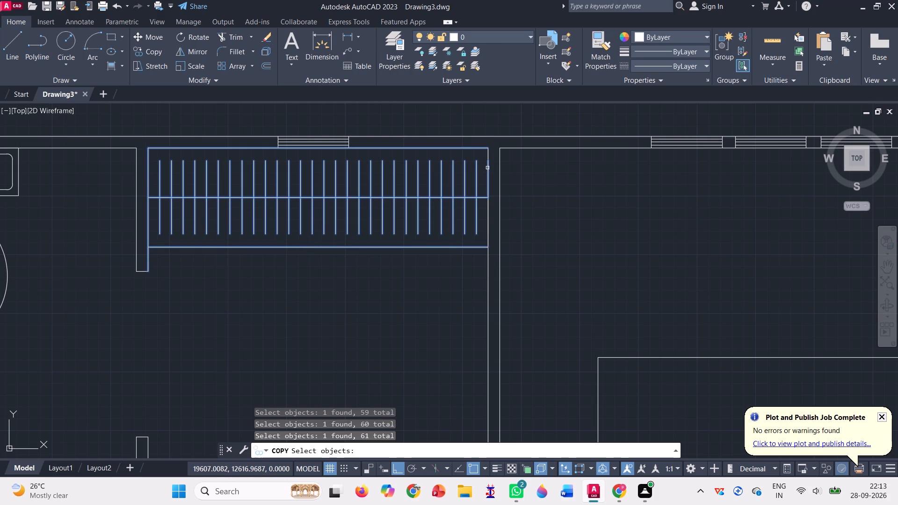
pyautogui.click(487, 158)
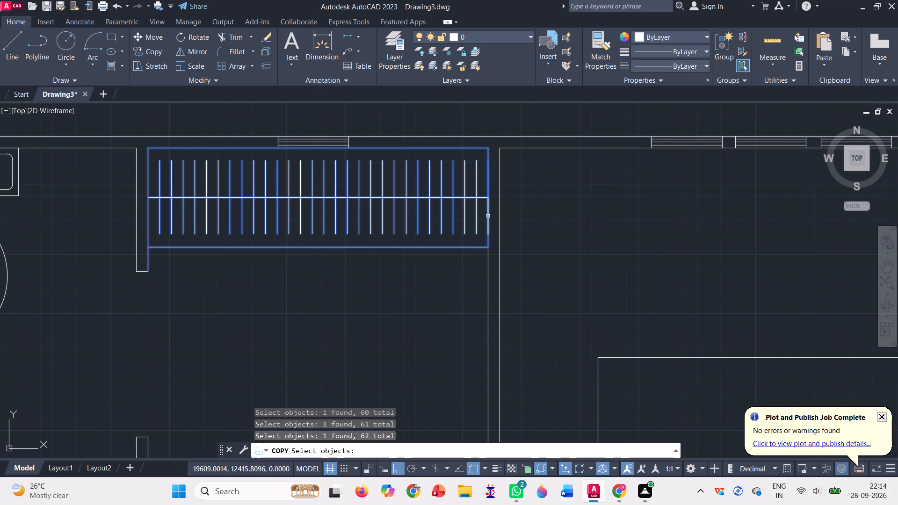
pyautogui.press('Return')
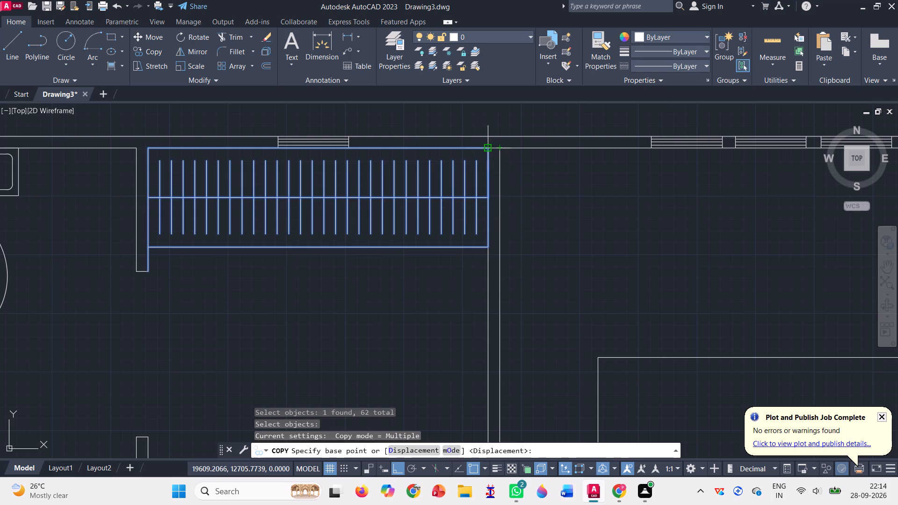
pyautogui.click(486, 248)
pyautogui.scroll(-4, 338, 235)
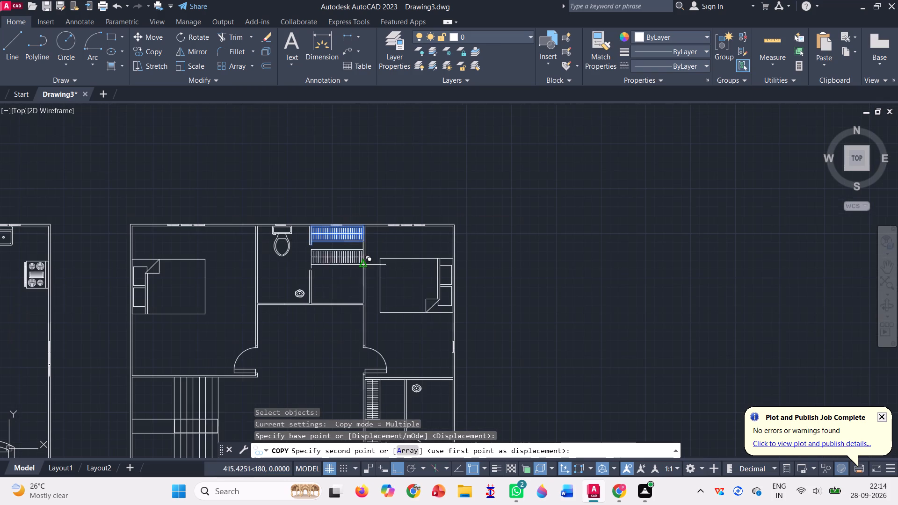
pyautogui.scroll(-1, 442, 346)
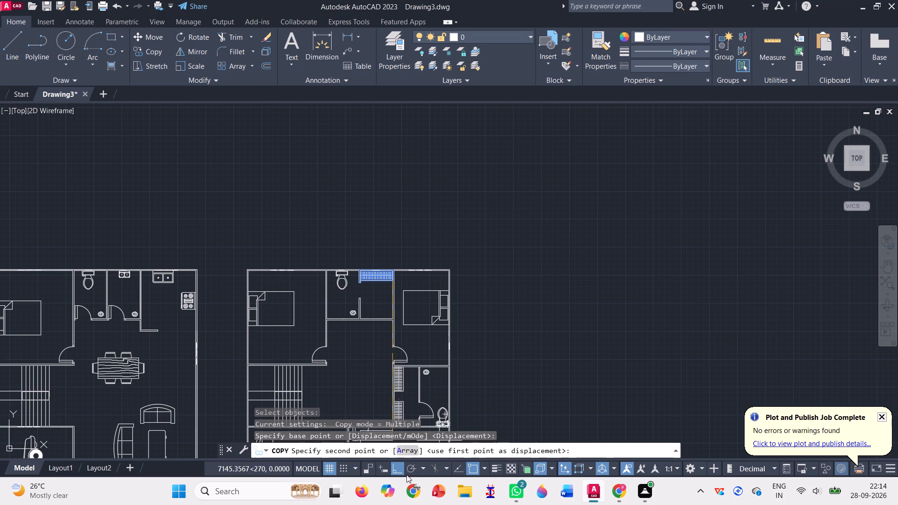
pyautogui.click(397, 463)
pyautogui.scroll(4, 454, 359)
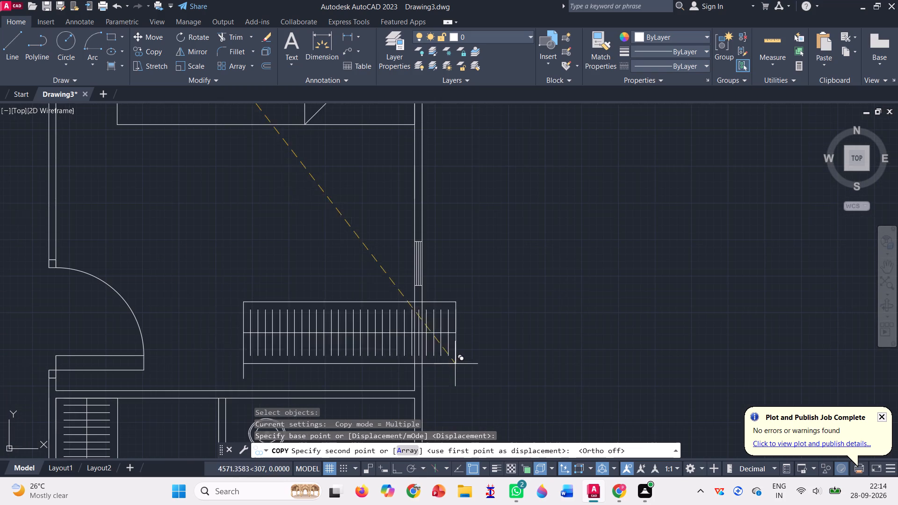
pyautogui.click(413, 388)
pyautogui.press('Return')
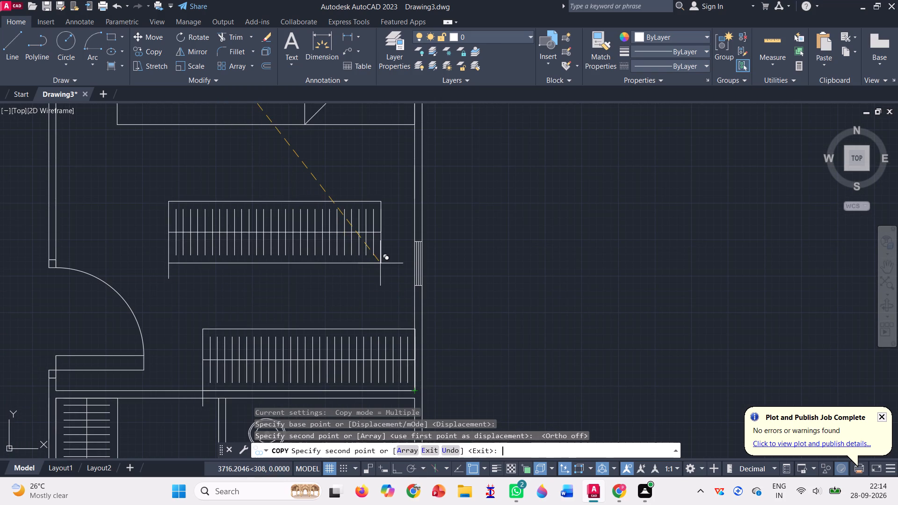
# Trim the copied wardrobe's west outline where it overshoots through the northeast bedroom's south wall.
pyautogui.click(228, 38)
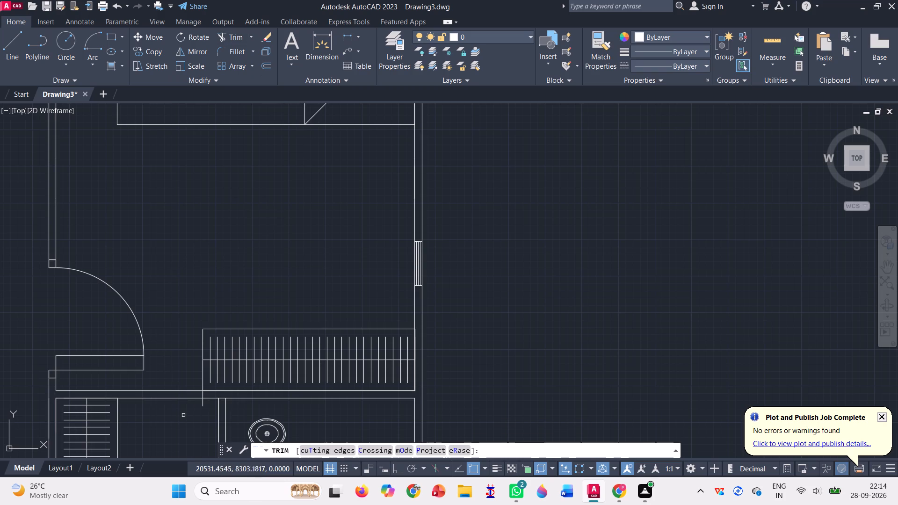
pyautogui.scroll(4, 185, 418)
pyautogui.moveTo(273, 333); pyautogui.dragTo(309, 321)
pyautogui.moveTo(285, 275); pyautogui.dragTo(312, 271)
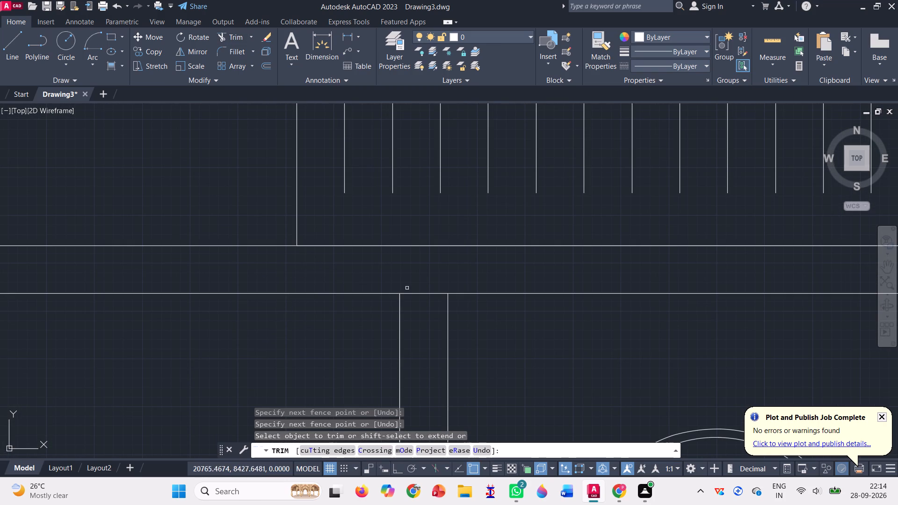
# Trim the wall line segments crossing the east bathroom's west partition at its north and south ends.
pyautogui.moveTo(426, 281); pyautogui.dragTo(417, 317)
pyautogui.scroll(-3, 430, 295)
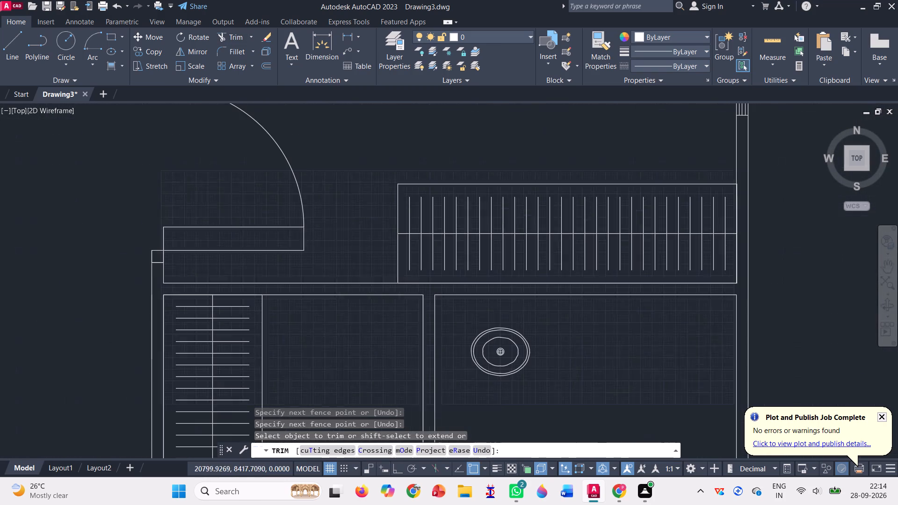
pyautogui.scroll(-2, 352, 250)
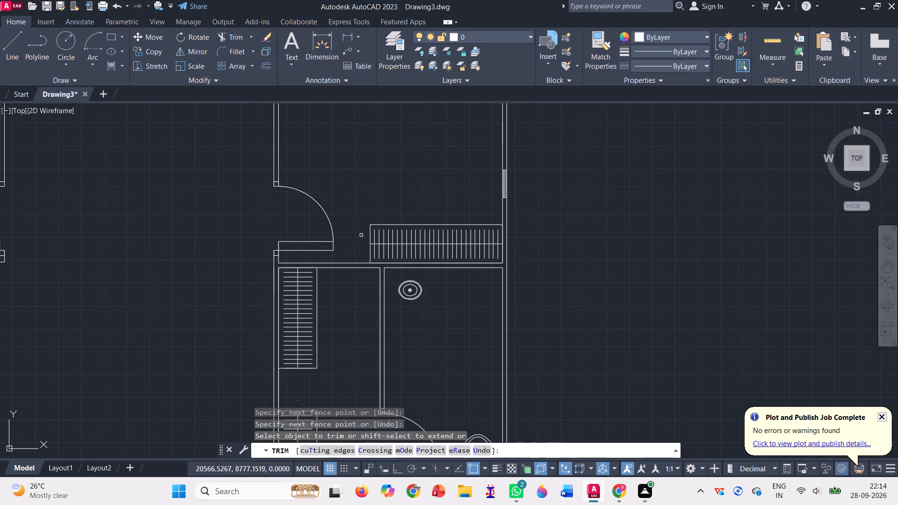
pyautogui.scroll(-2, 369, 209)
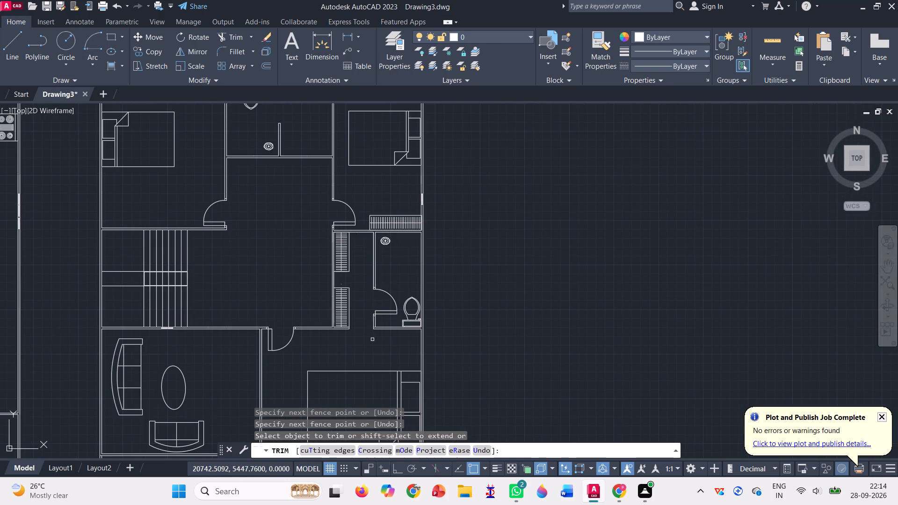
pyautogui.scroll(5, 372, 339)
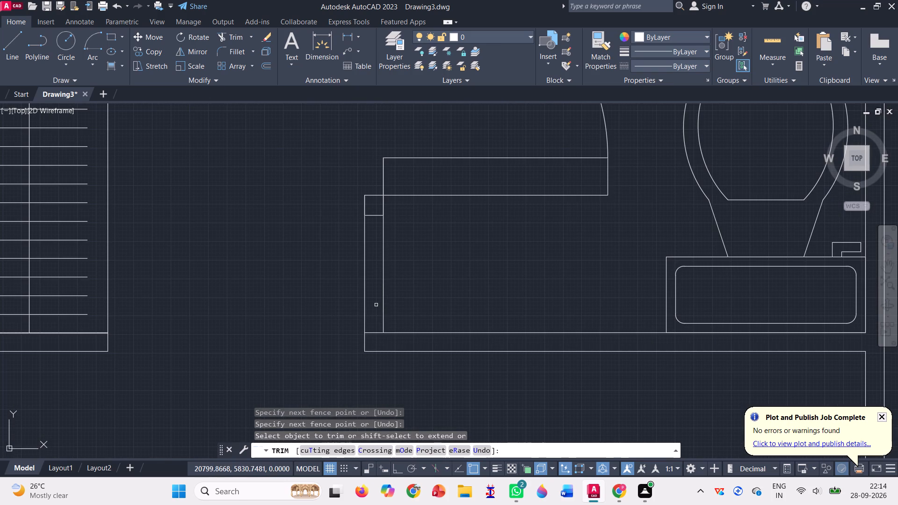
pyautogui.moveTo(375, 325); pyautogui.dragTo(378, 342)
pyautogui.scroll(-1, 287, 269)
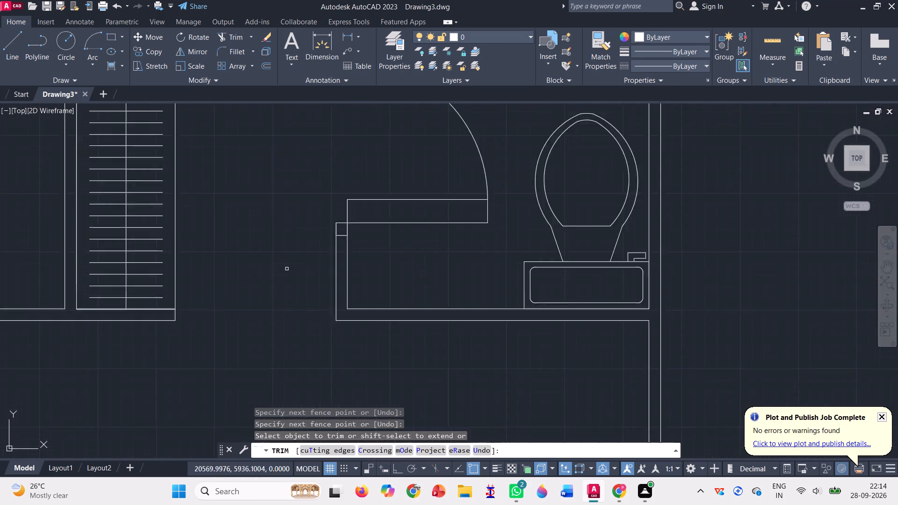
pyautogui.scroll(-2, 287, 269)
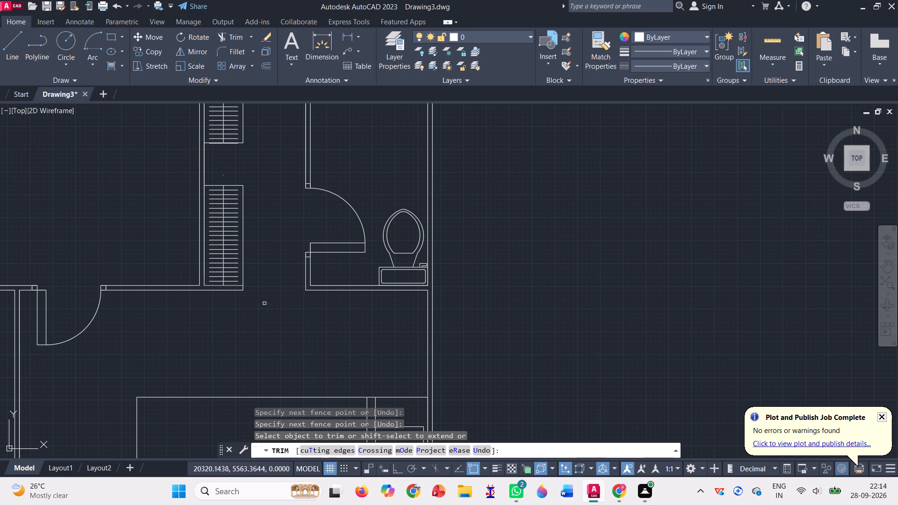
pyautogui.scroll(-1, 260, 308)
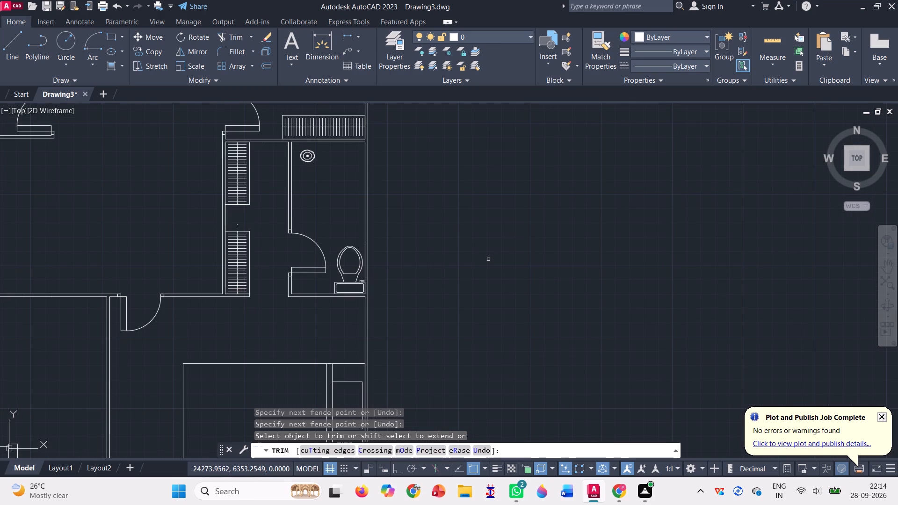
pyautogui.press('Return')
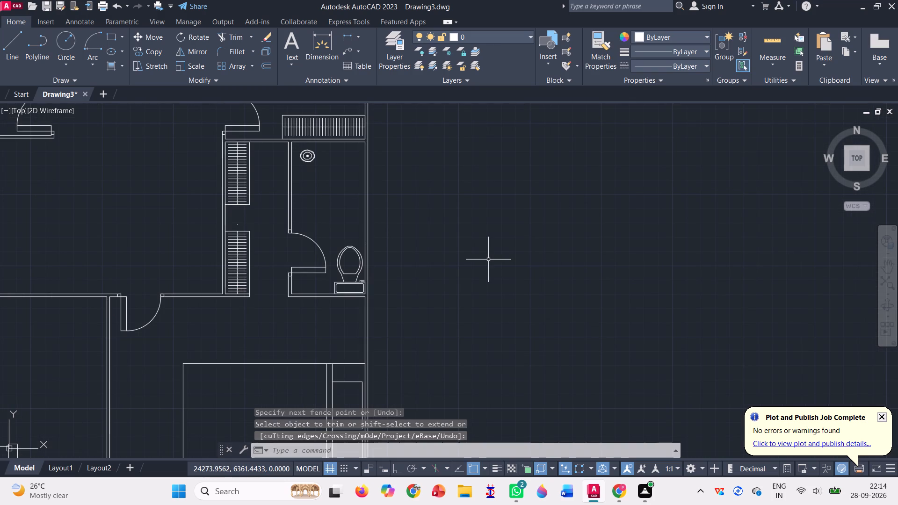
# Copy the northeast bedroom's wardrobe with its outline lines into the southwest corner of the ground-floor plan's northwest bedroom.
pyautogui.scroll(-2, 488, 260)
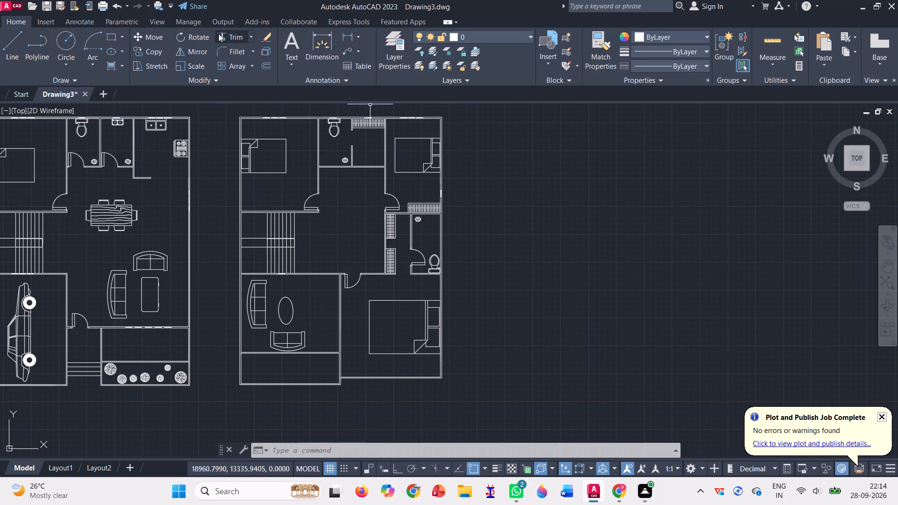
pyautogui.click(152, 54)
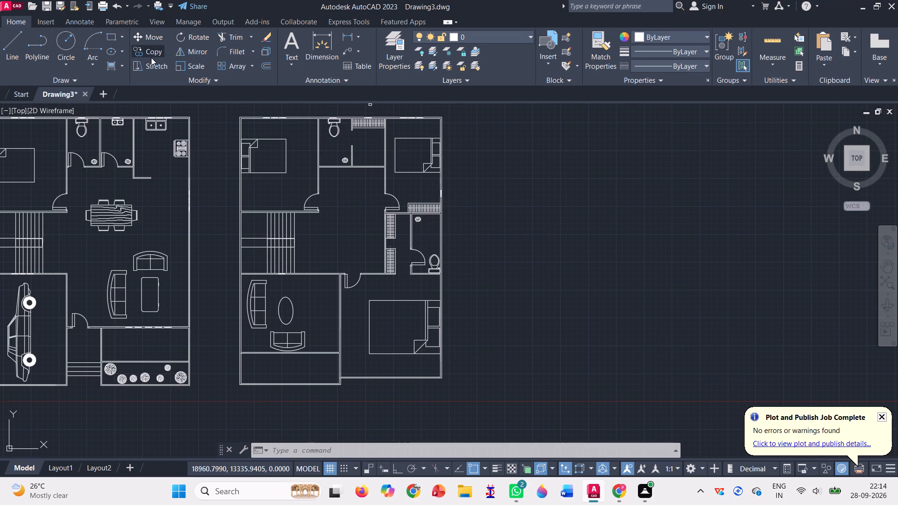
pyautogui.scroll(4, 369, 129)
pyautogui.scroll(-2, 384, 152)
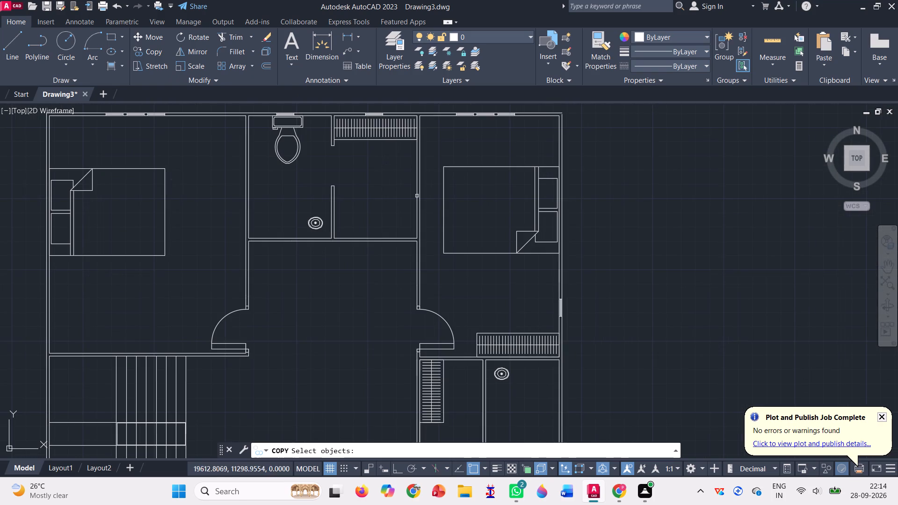
pyautogui.scroll(-2, 475, 312)
pyautogui.scroll(2, 504, 352)
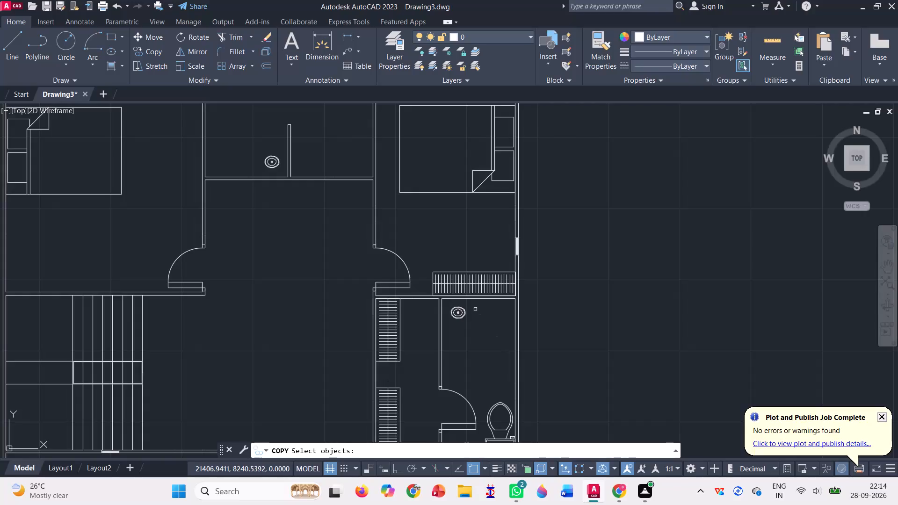
pyautogui.scroll(2, 474, 309)
pyautogui.scroll(1, 404, 254)
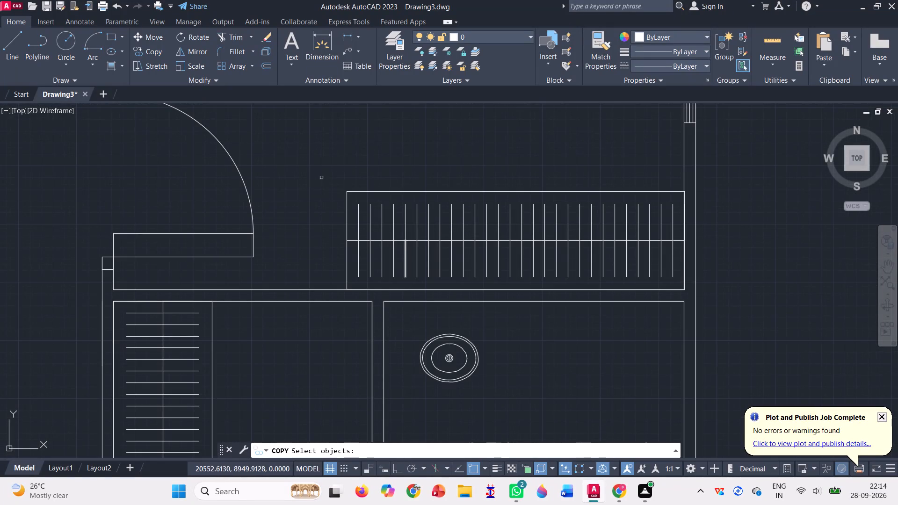
pyautogui.moveTo(317, 174); pyautogui.dragTo(675, 168)
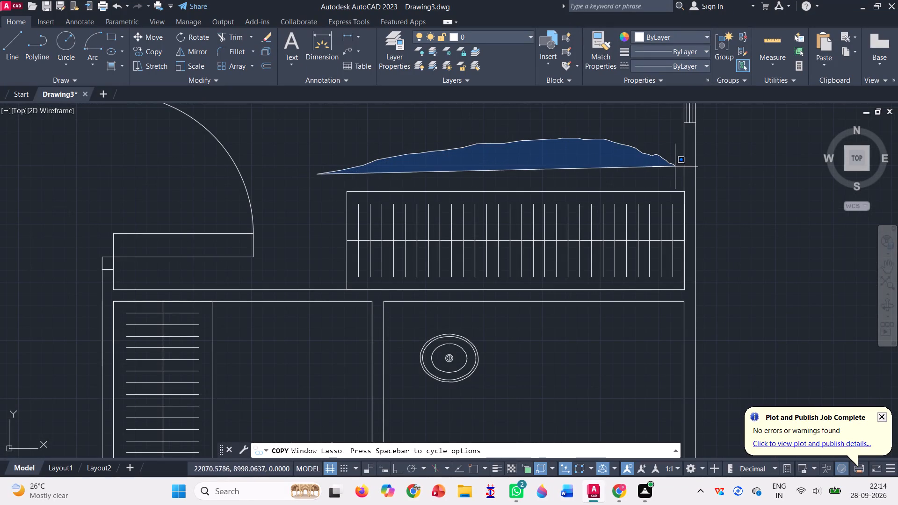
pyautogui.moveTo(675, 168); pyautogui.dragTo(689, 264)
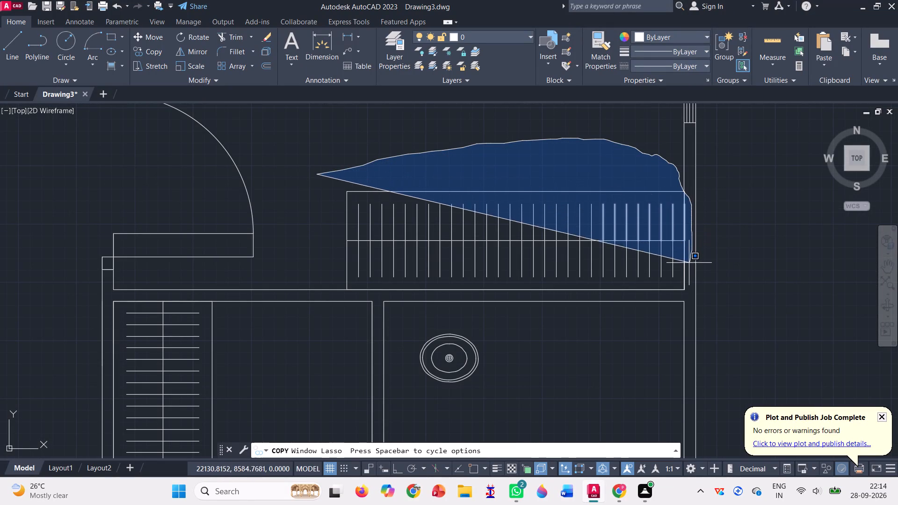
pyautogui.moveTo(689, 264); pyautogui.dragTo(603, 295)
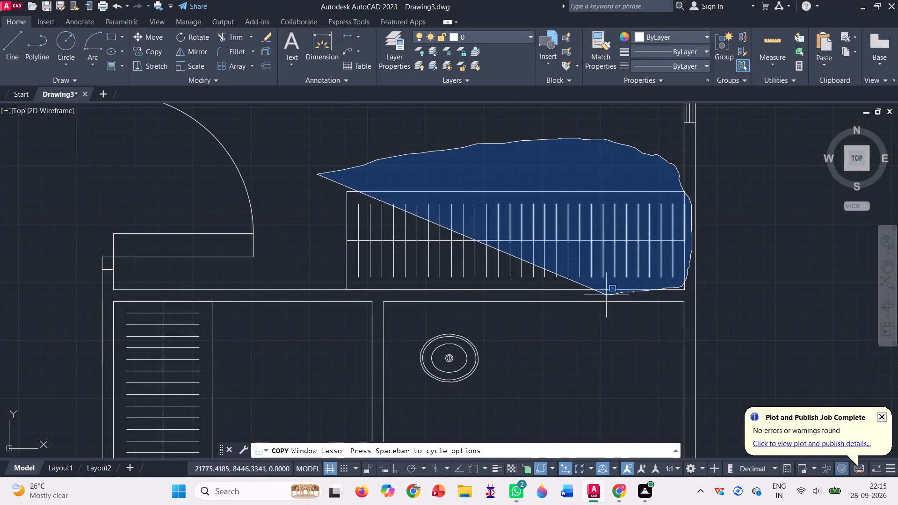
pyautogui.moveTo(603, 295); pyautogui.dragTo(381, 300)
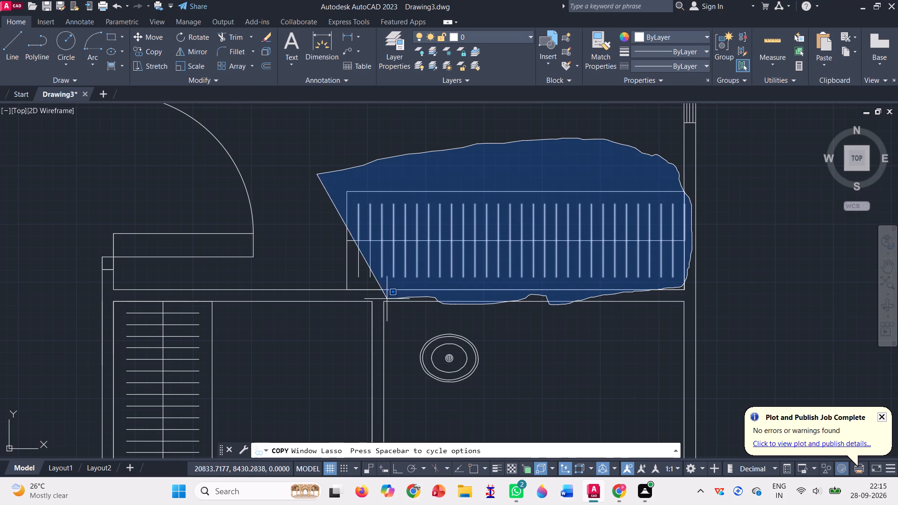
pyautogui.moveTo(381, 300); pyautogui.dragTo(336, 281)
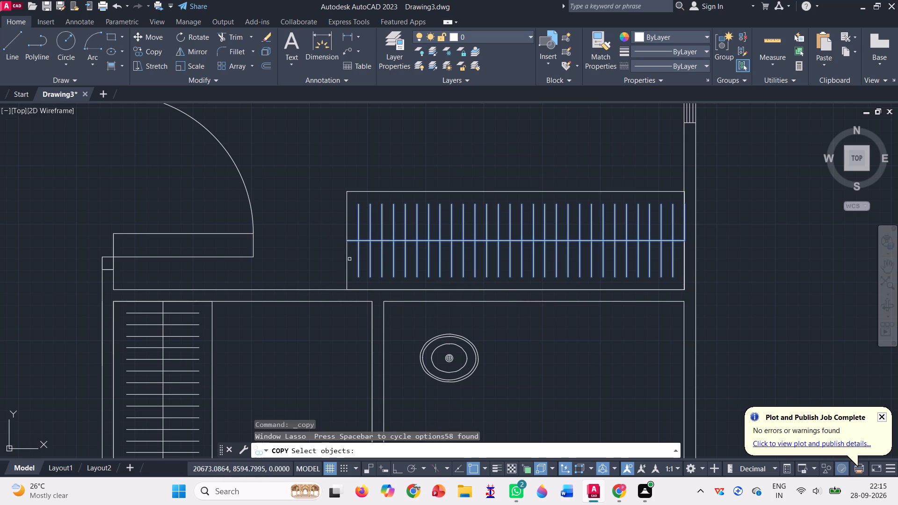
pyautogui.click(349, 256)
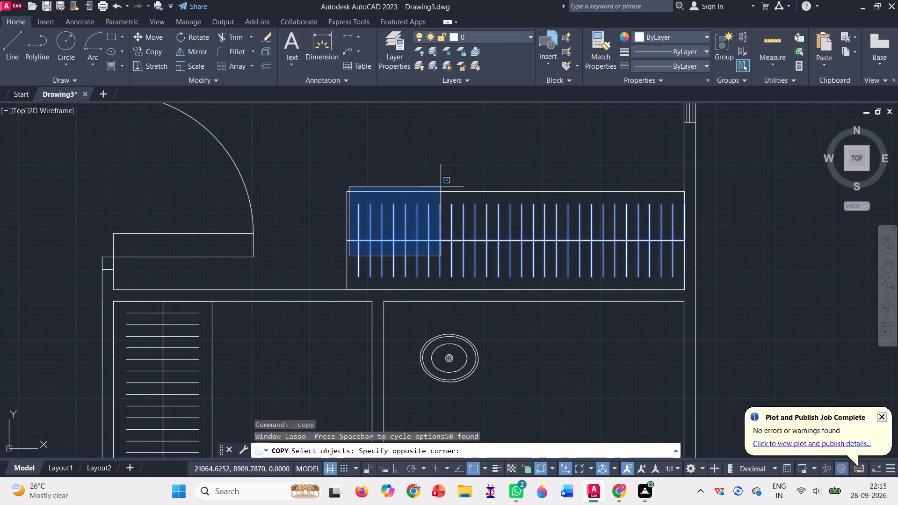
pyautogui.click(441, 182)
pyautogui.click(425, 191)
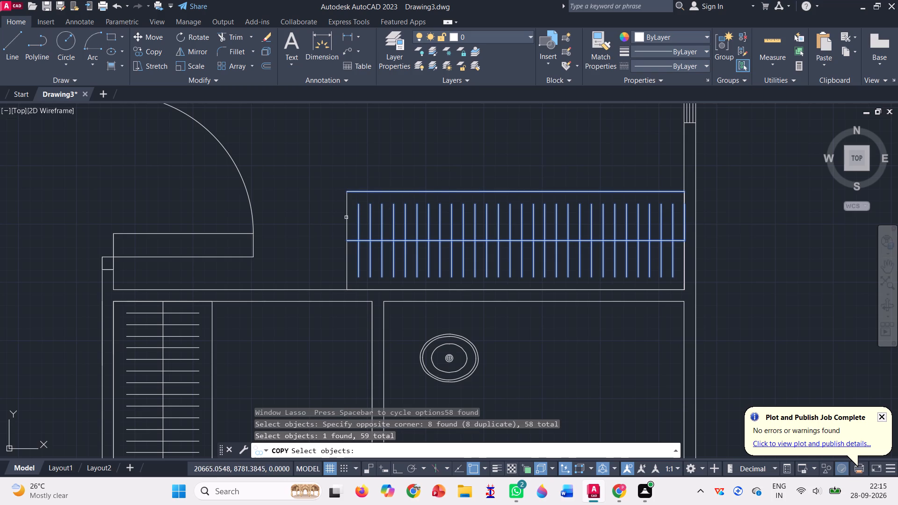
pyautogui.click(346, 217)
pyautogui.click(386, 291)
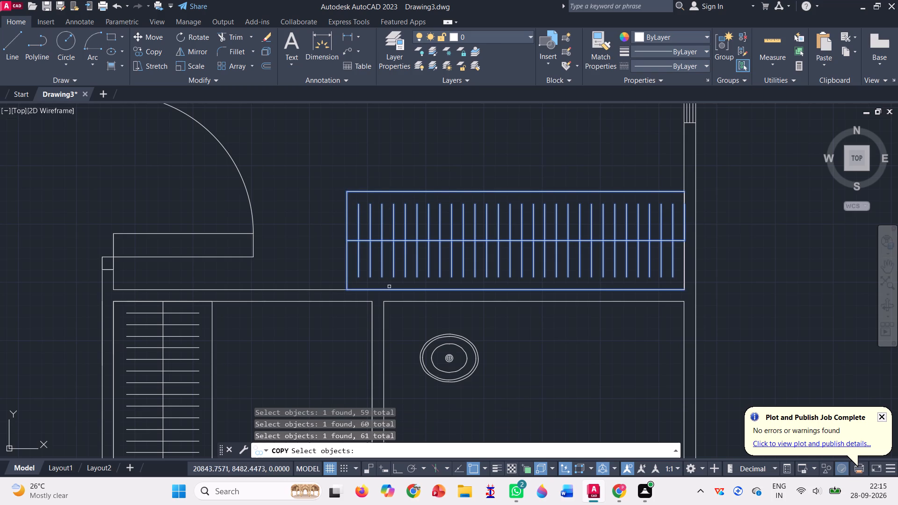
pyautogui.scroll(2, 695, 256)
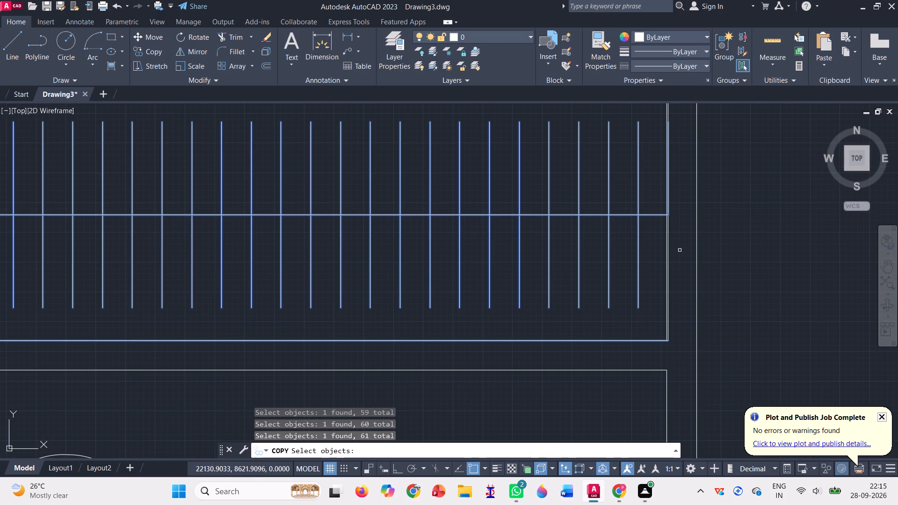
pyautogui.click(668, 257)
pyautogui.scroll(-2, 651, 267)
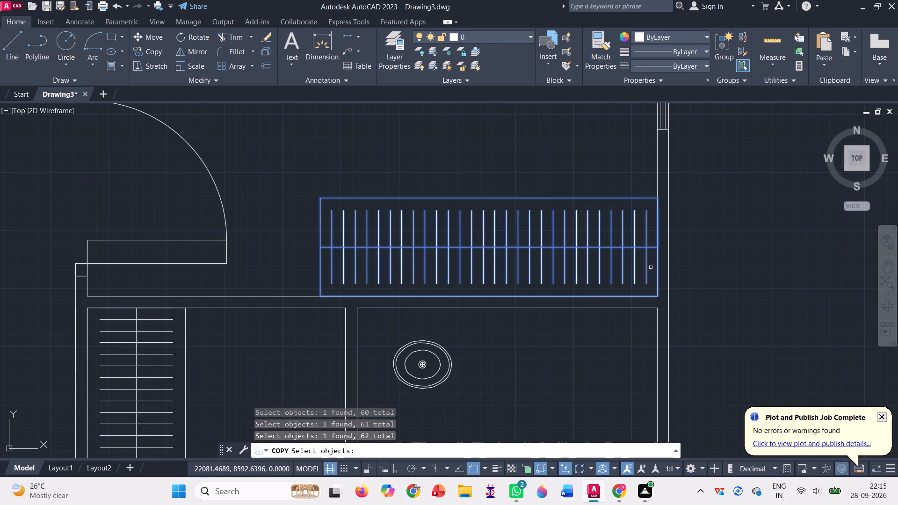
pyautogui.press('Return')
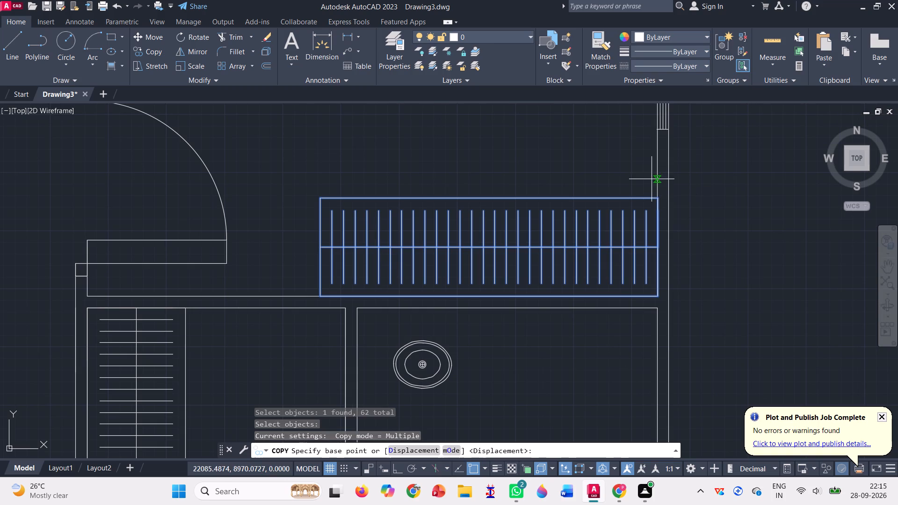
pyautogui.click(658, 196)
pyautogui.scroll(-1, 658, 197)
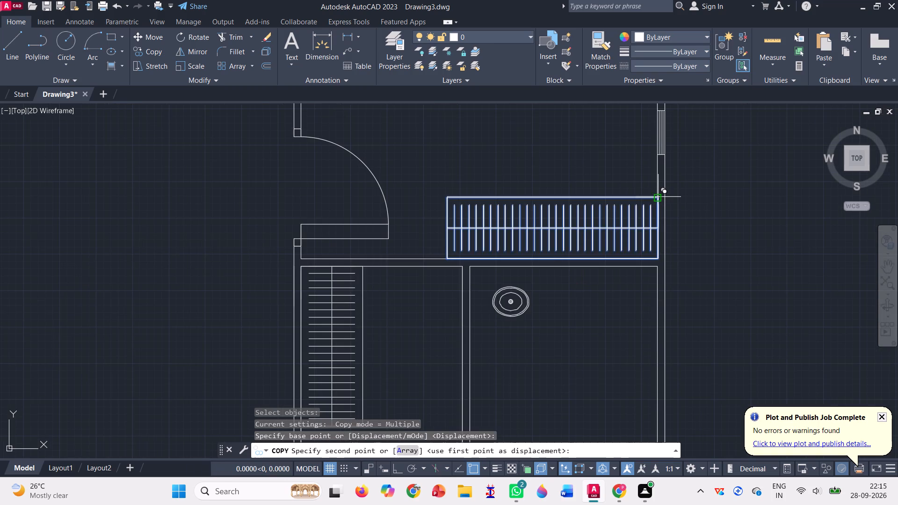
pyautogui.scroll(-1, 658, 197)
pyautogui.scroll(-2, 537, 205)
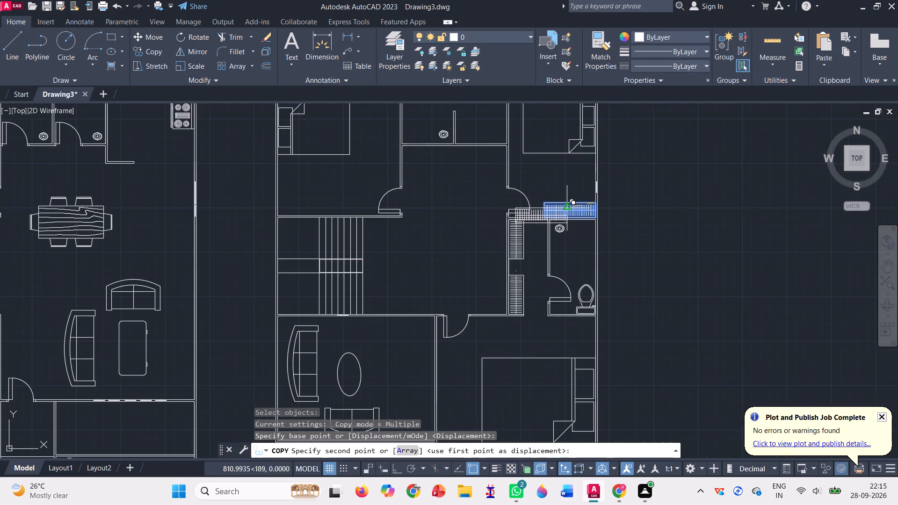
pyautogui.scroll(-1, 567, 207)
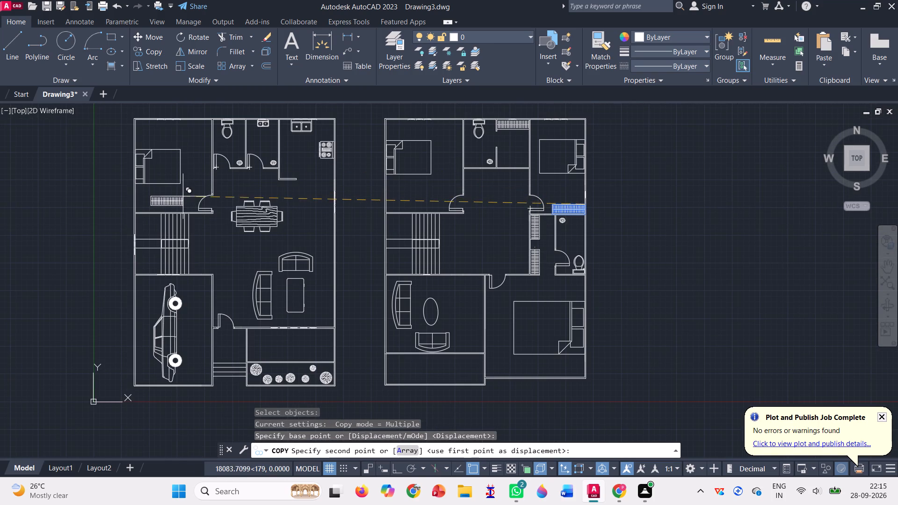
pyautogui.scroll(3, 183, 196)
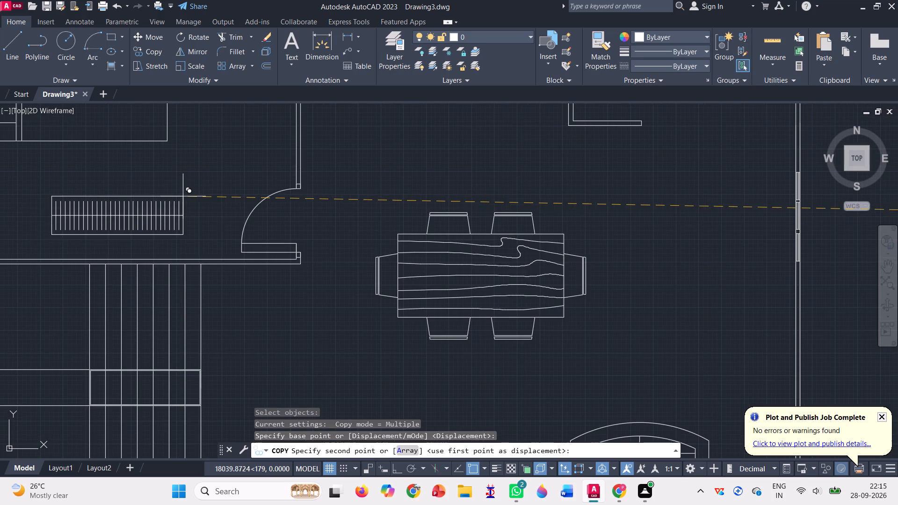
pyautogui.scroll(-1, 210, 206)
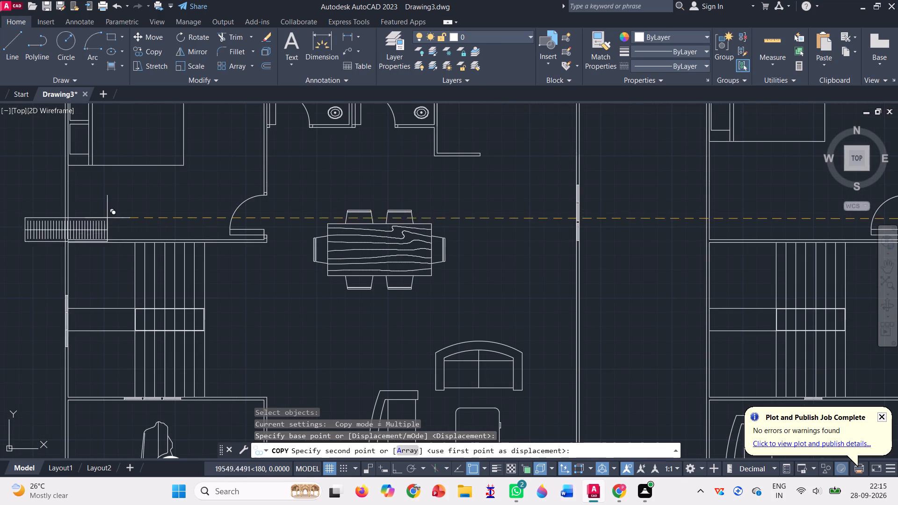
pyautogui.scroll(2, 88, 221)
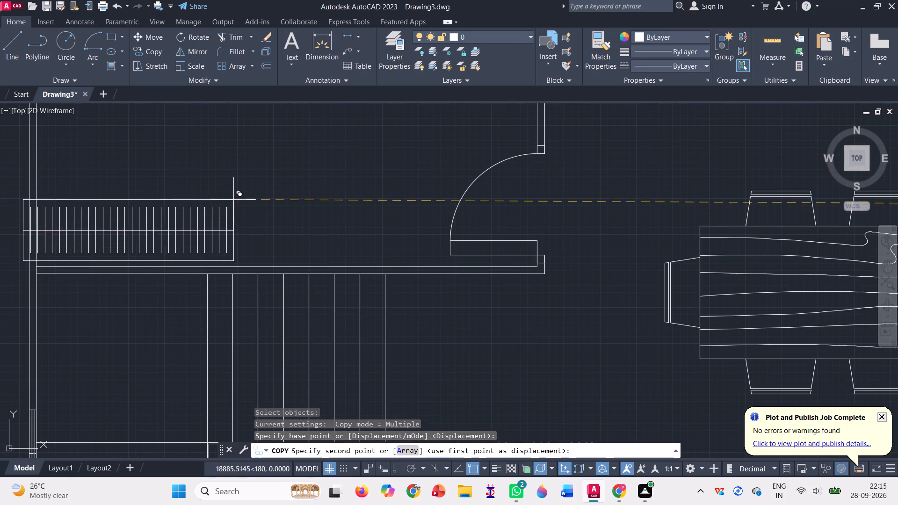
pyautogui.scroll(-1, 233, 199)
pyautogui.scroll(-2, 187, 205)
pyautogui.scroll(3, 220, 204)
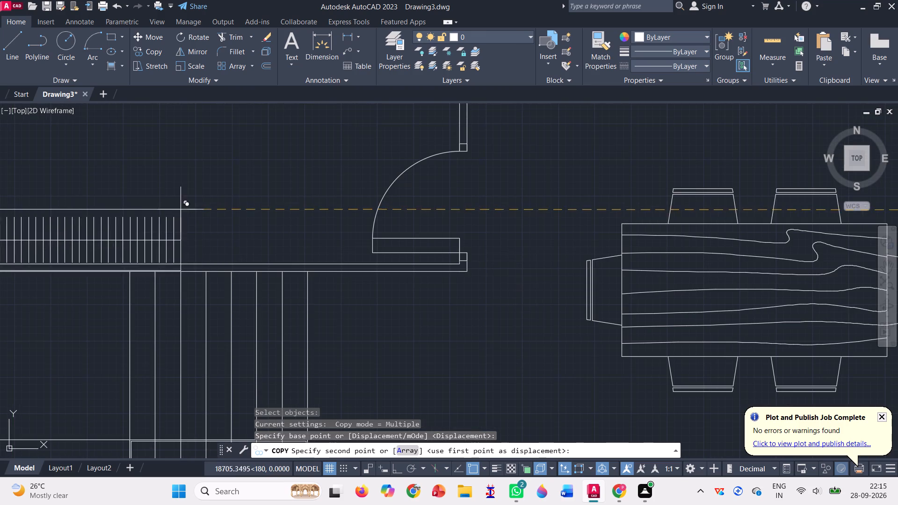
pyautogui.scroll(-3, 335, 190)
pyautogui.scroll(5, 246, 198)
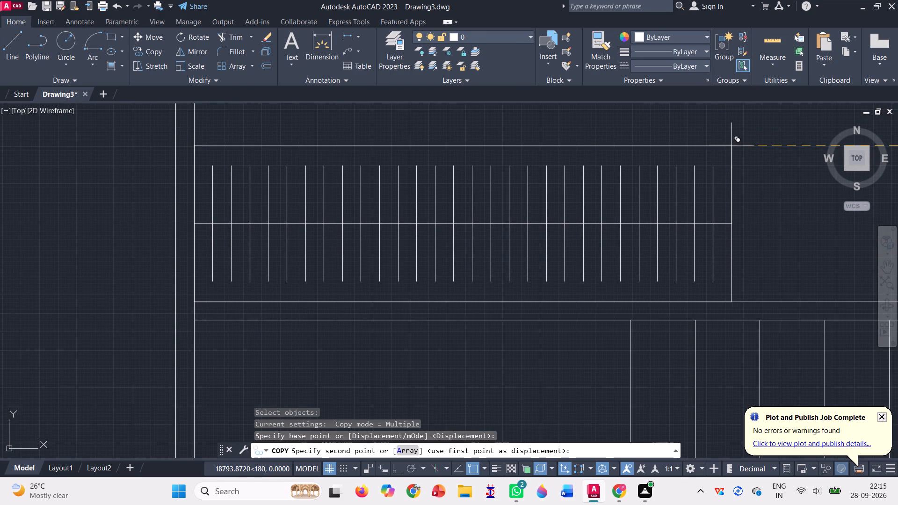
pyautogui.click(731, 145)
pyautogui.scroll(1, 731, 145)
pyautogui.scroll(-1, 731, 145)
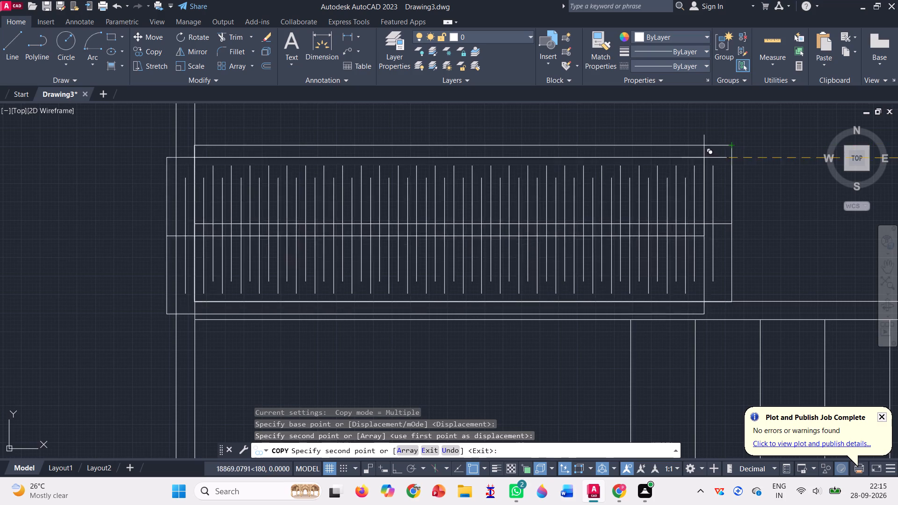
pyautogui.scroll(-3, 572, 183)
pyautogui.scroll(-2, 533, 190)
pyautogui.scroll(1, 514, 193)
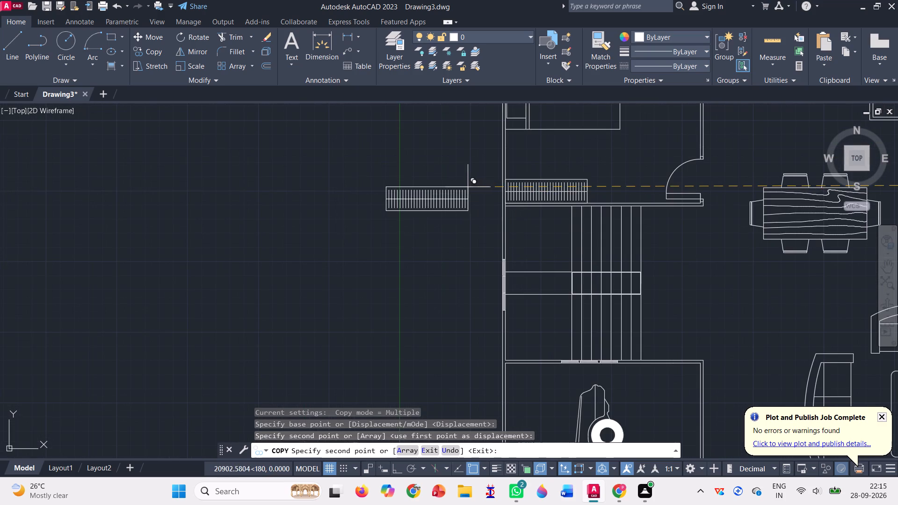
pyautogui.press('Escape')
# Erase the stray object between the two wardrobes in the second layout's dressing area beside the east bathroom.
pyautogui.scroll(-2, 440, 185)
pyautogui.scroll(-1, 399, 188)
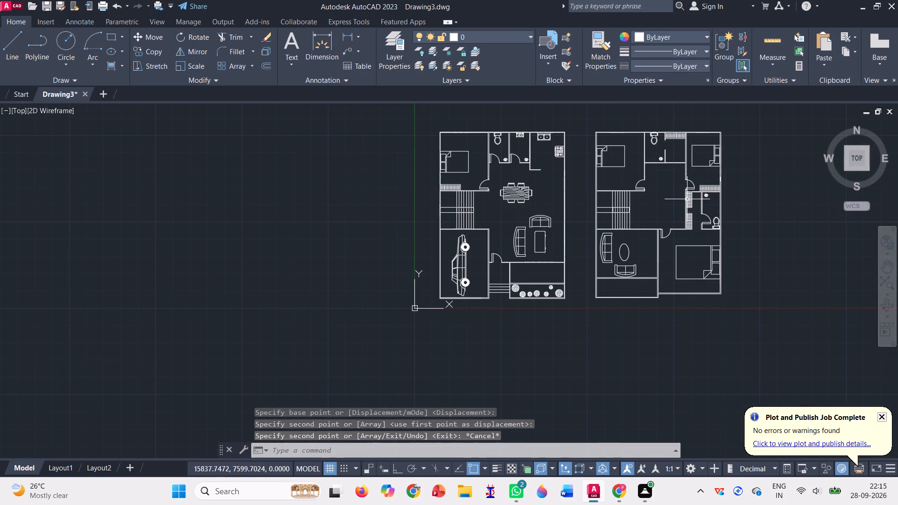
pyautogui.scroll(1, 737, 189)
pyautogui.scroll(2, 684, 214)
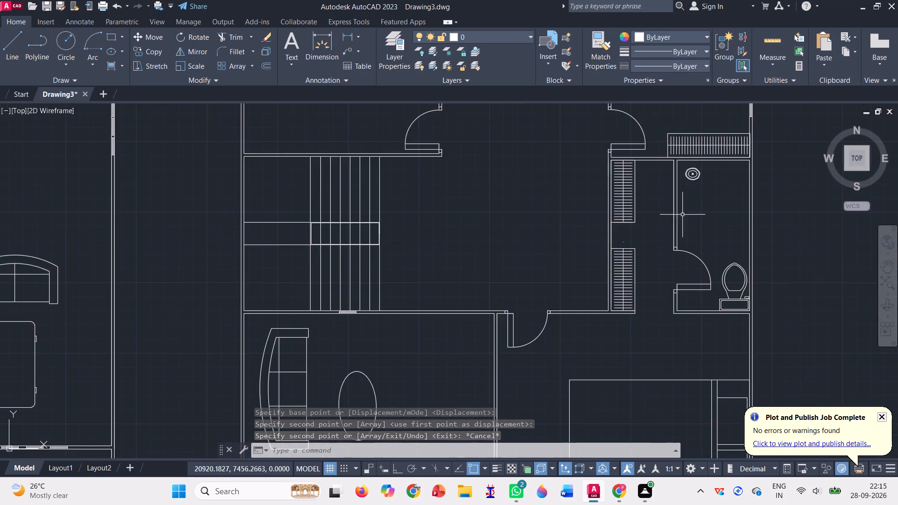
pyautogui.scroll(-1, 660, 230)
pyautogui.scroll(4, 637, 249)
pyautogui.scroll(1, 657, 190)
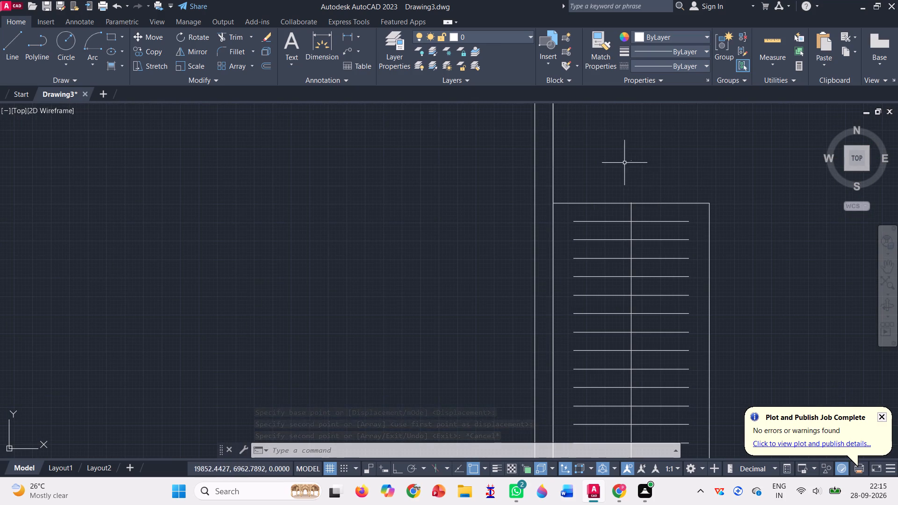
pyautogui.moveTo(620, 152); pyautogui.dragTo(616, 180)
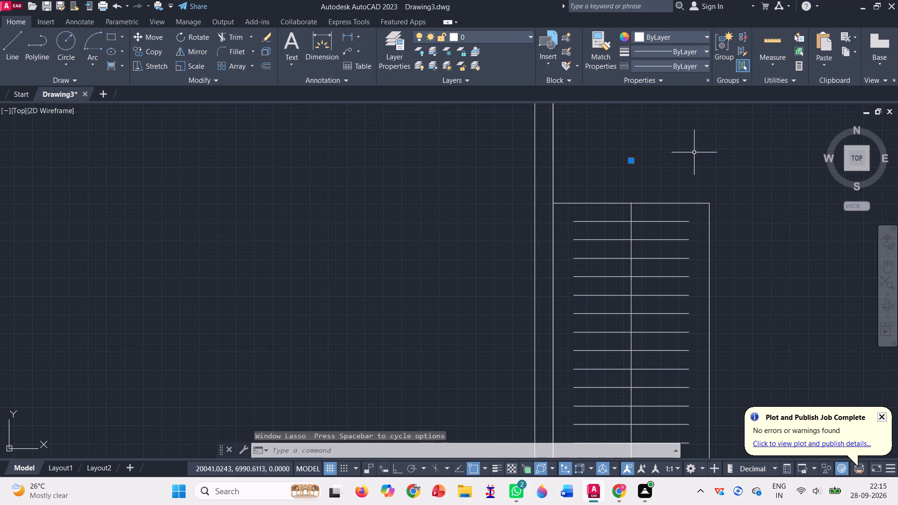
pyautogui.press('Delete')
# Insert the Tree - deciduous plan block from DesignCenter's Landscaping.dwg at scale 1 in the empty area east of the second layout.
pyautogui.scroll(-2, 416, 217)
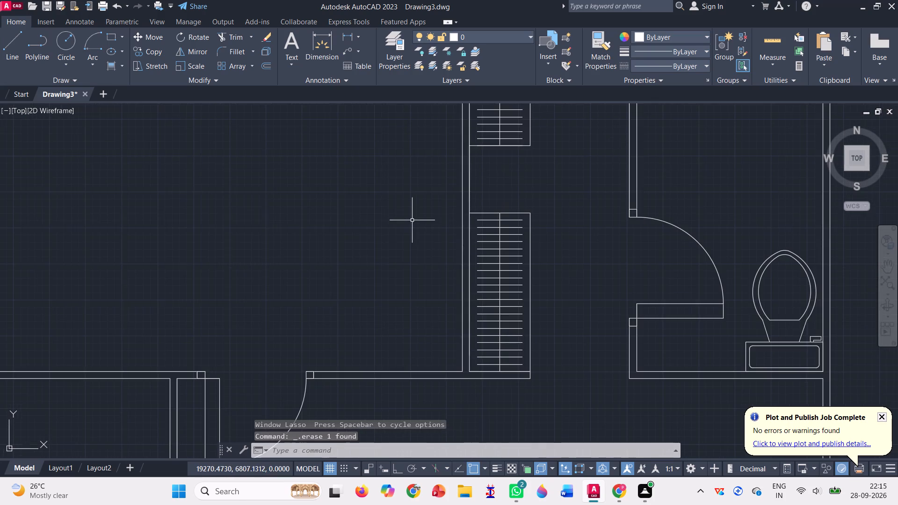
pyautogui.scroll(-2, 412, 221)
pyautogui.scroll(-1, 683, 191)
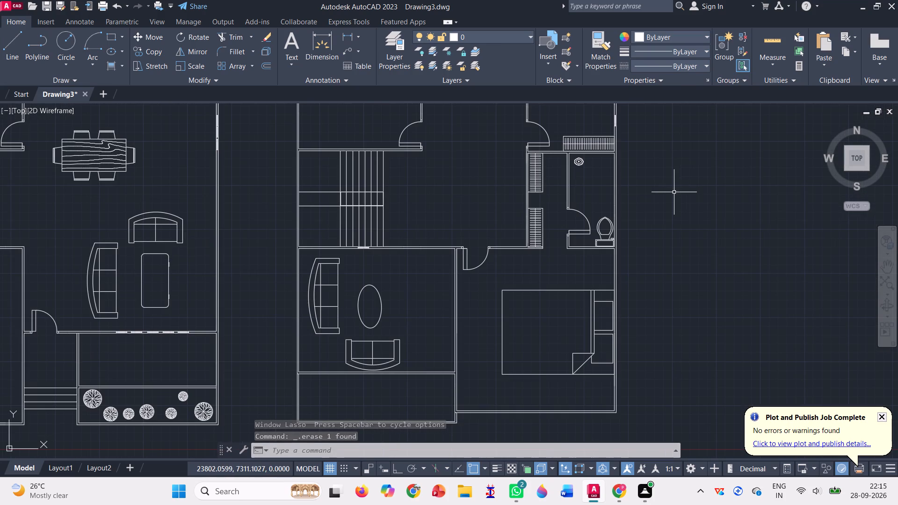
pyautogui.scroll(-1, 663, 197)
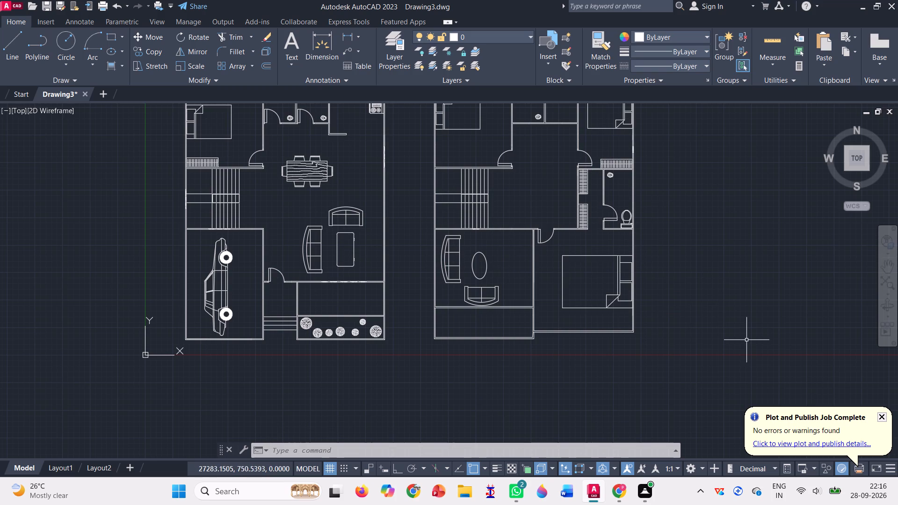
pyautogui.hotkey('ctrl', '2')
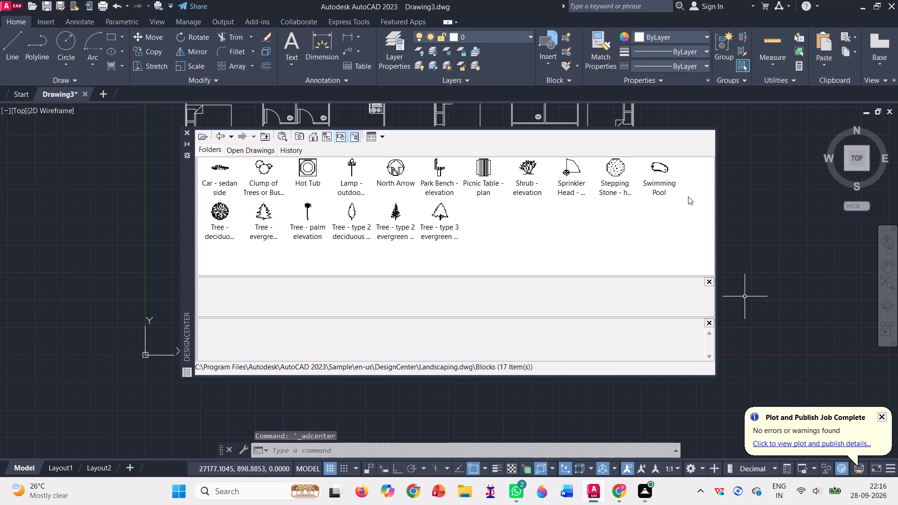
pyautogui.click(315, 138)
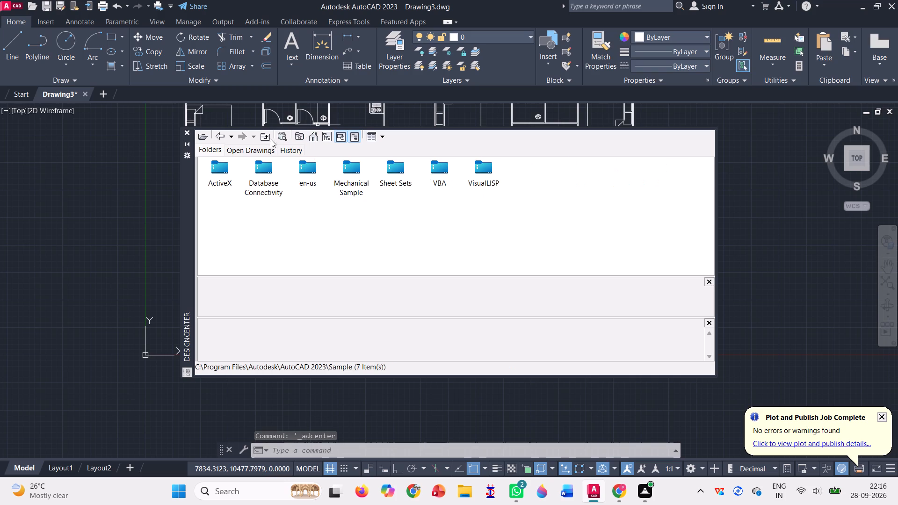
pyautogui.doubleClick(314, 172)
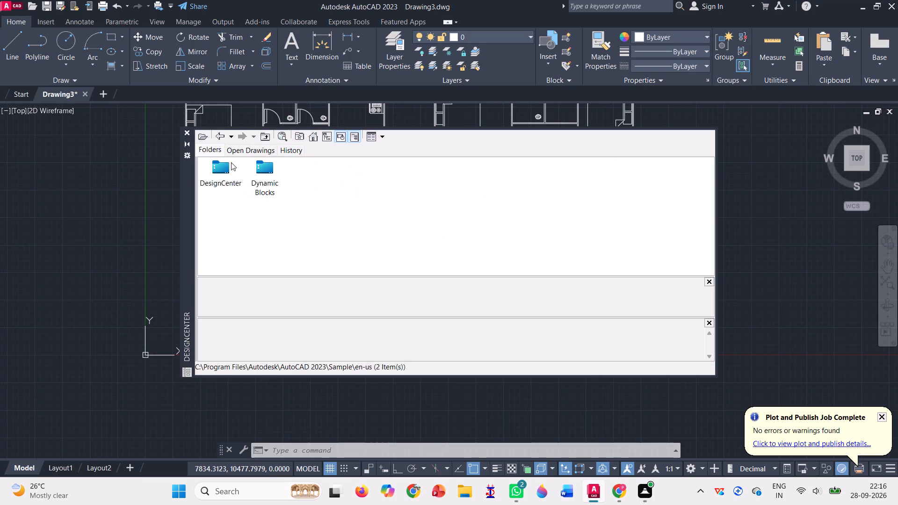
pyautogui.doubleClick(219, 169)
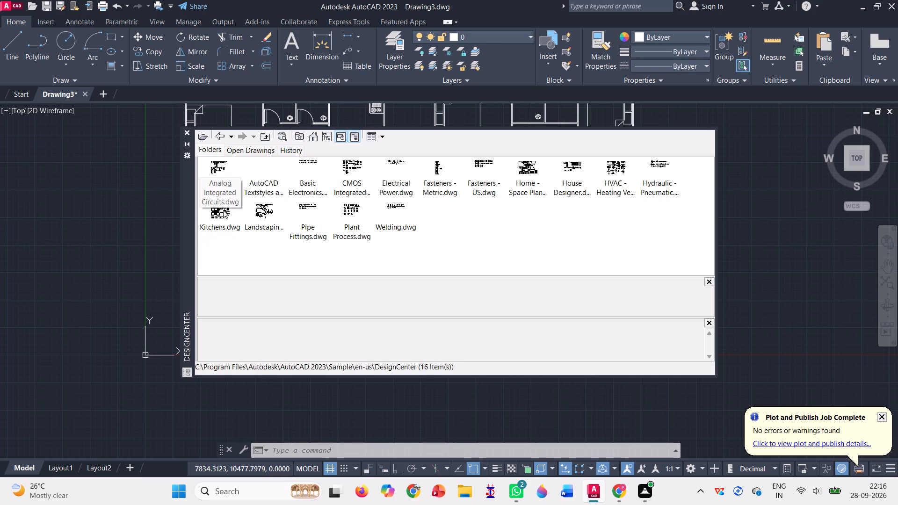
pyautogui.doubleClick(257, 211)
pyautogui.doubleClick(226, 166)
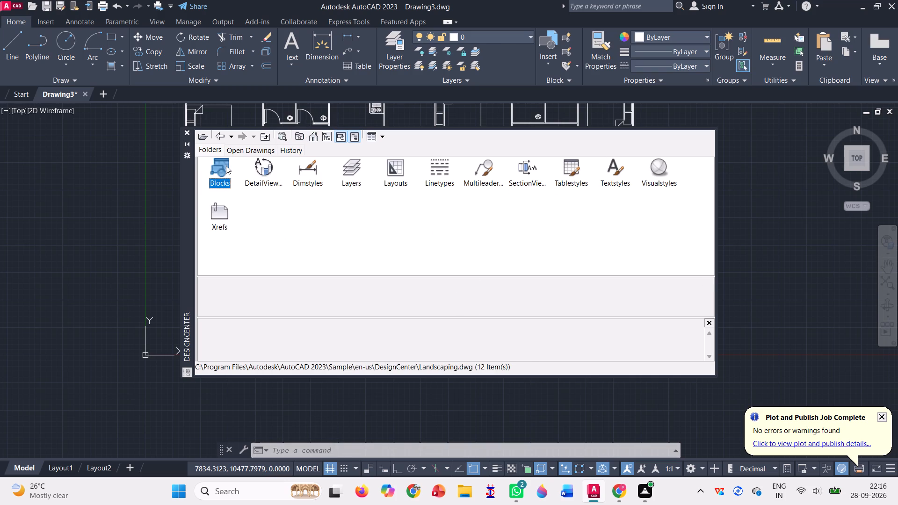
pyautogui.doubleClick(228, 211)
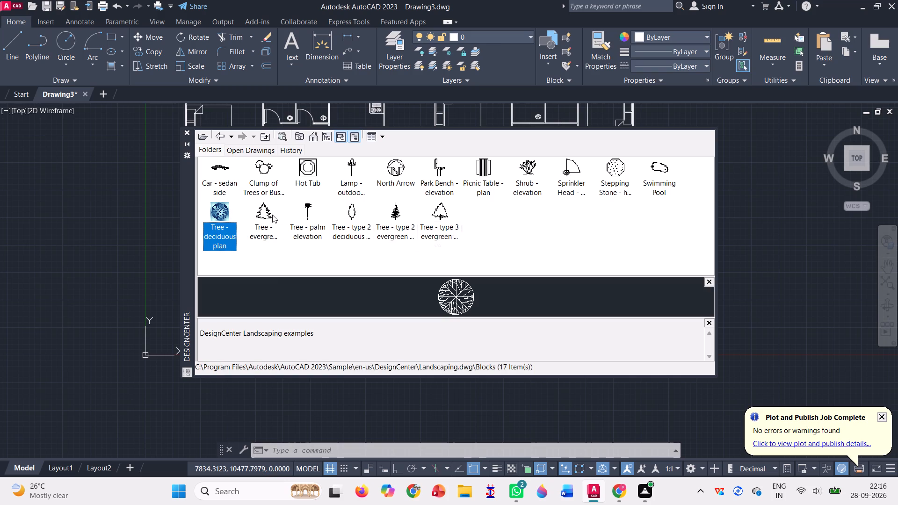
pyautogui.doubleClick(218, 216)
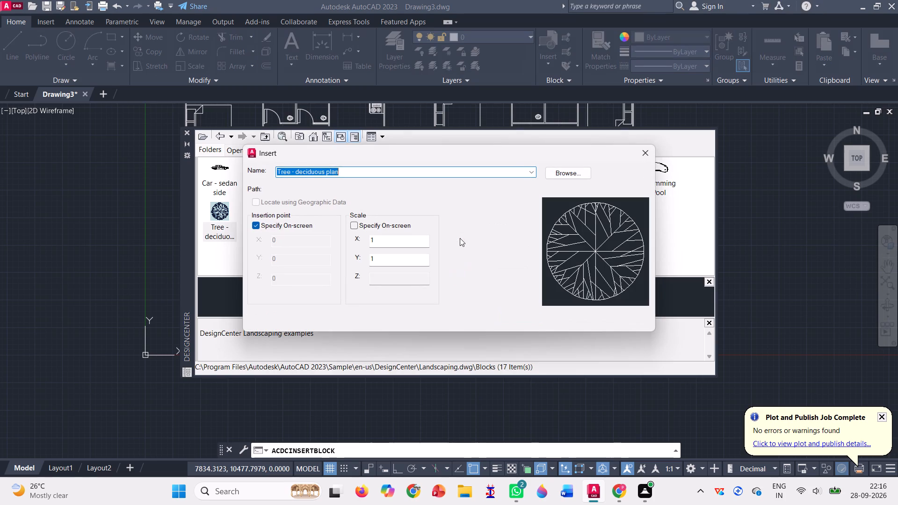
pyautogui.click(523, 318)
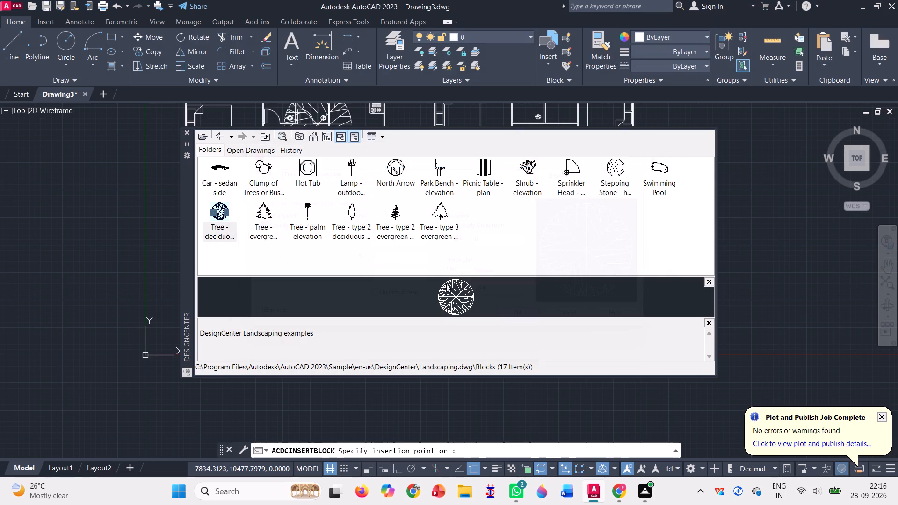
pyautogui.click(787, 239)
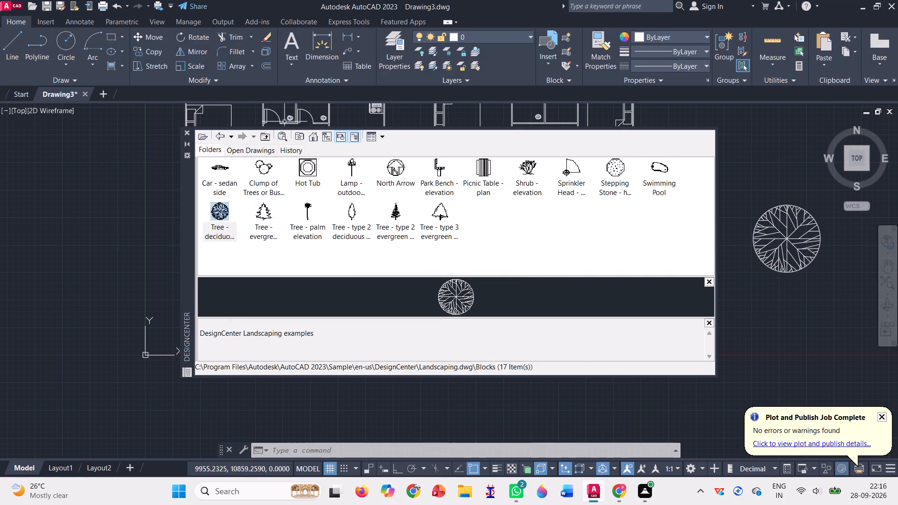
pyautogui.click(187, 132)
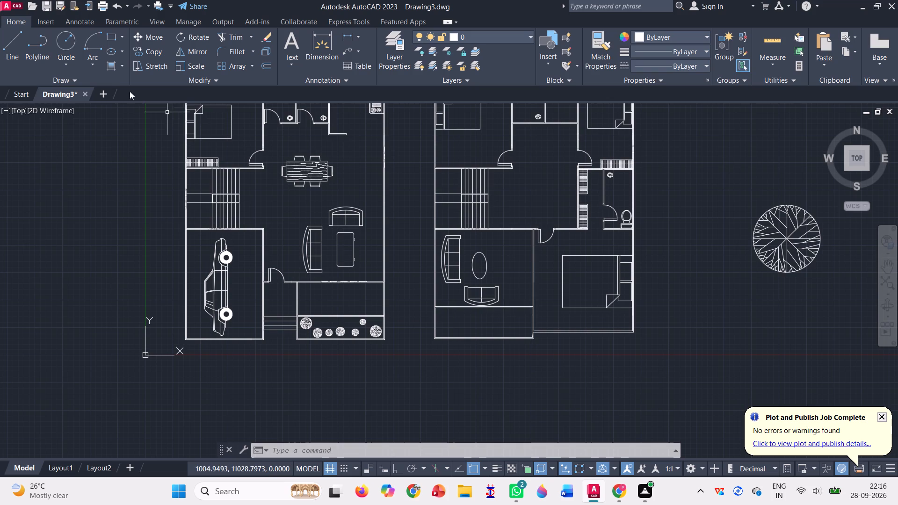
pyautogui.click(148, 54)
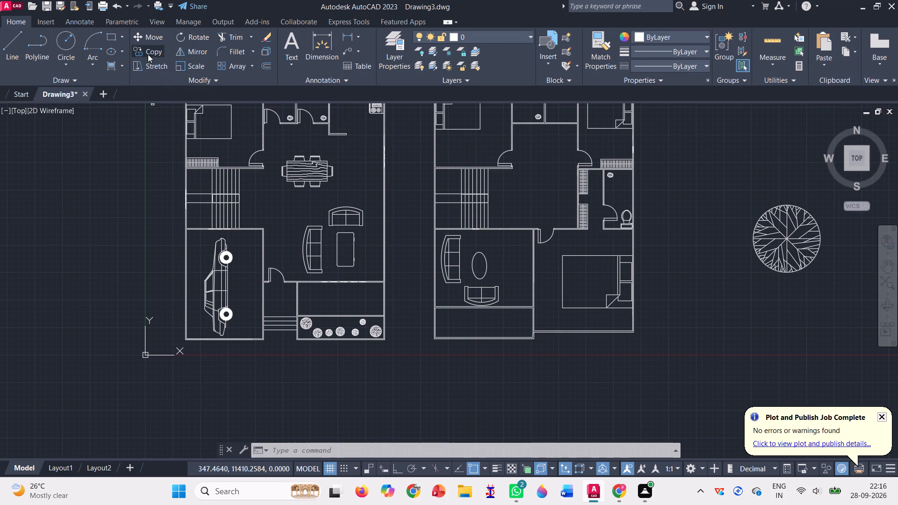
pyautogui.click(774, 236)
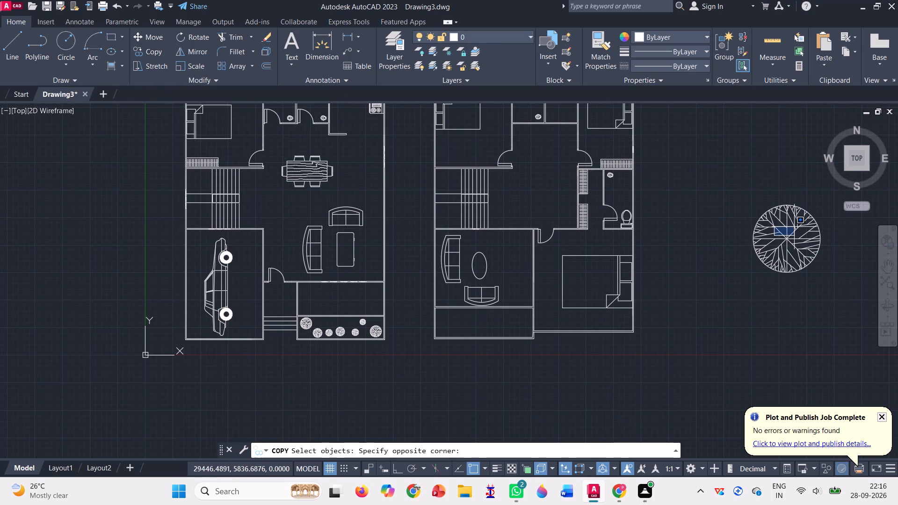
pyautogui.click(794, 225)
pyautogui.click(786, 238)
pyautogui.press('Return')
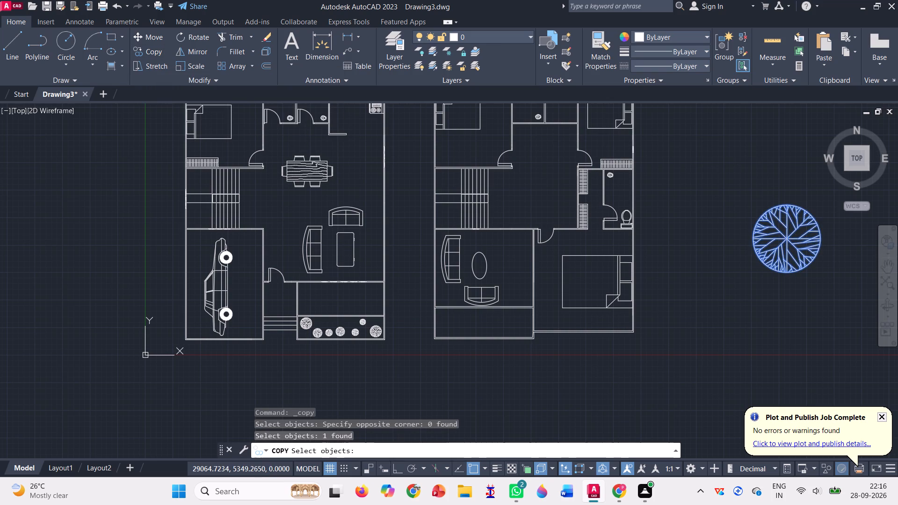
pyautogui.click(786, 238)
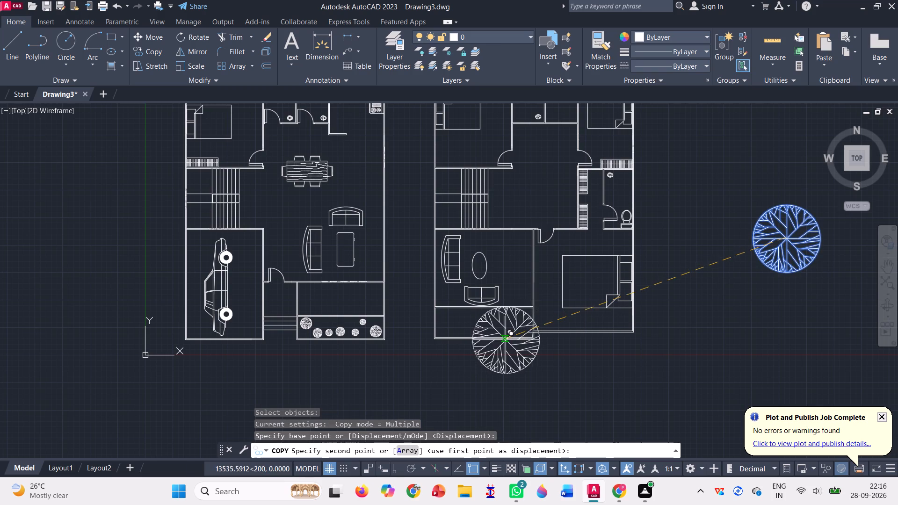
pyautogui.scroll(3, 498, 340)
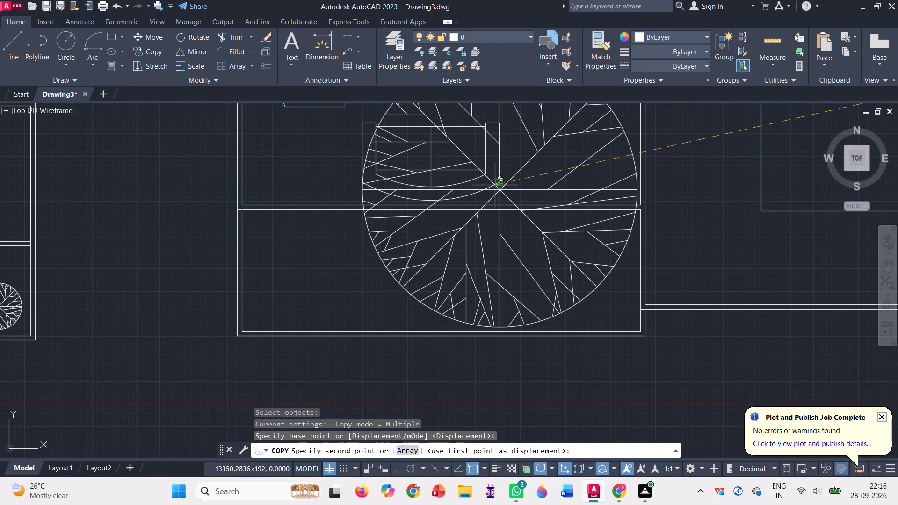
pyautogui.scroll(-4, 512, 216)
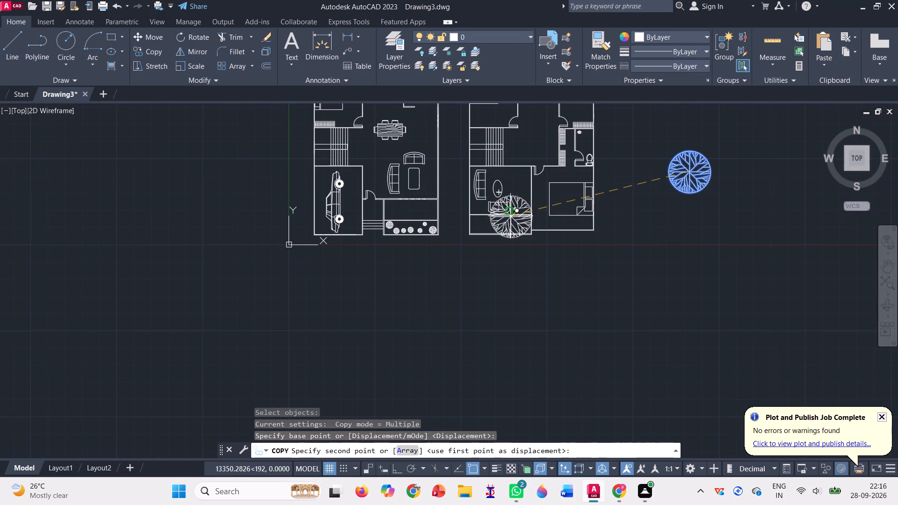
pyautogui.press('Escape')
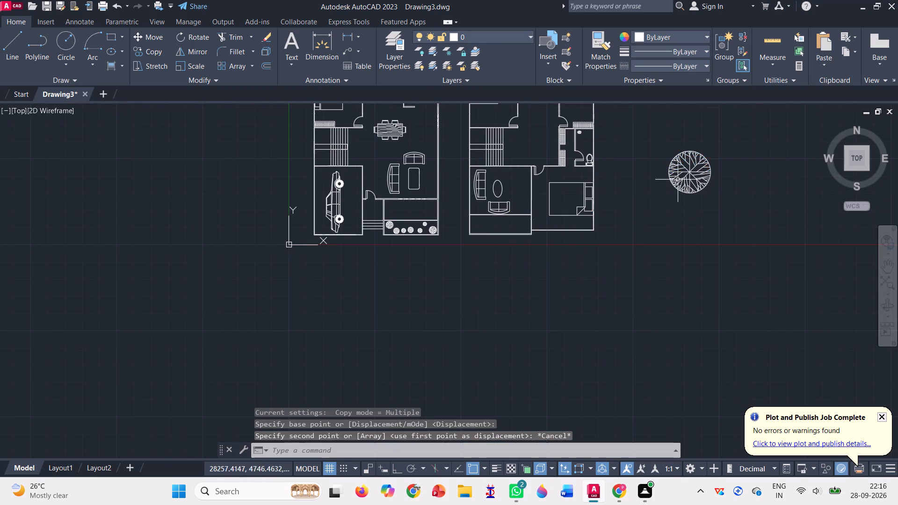
# Scale the inserted deciduous tree down freehand to roughly half its size.
pyautogui.click(178, 63)
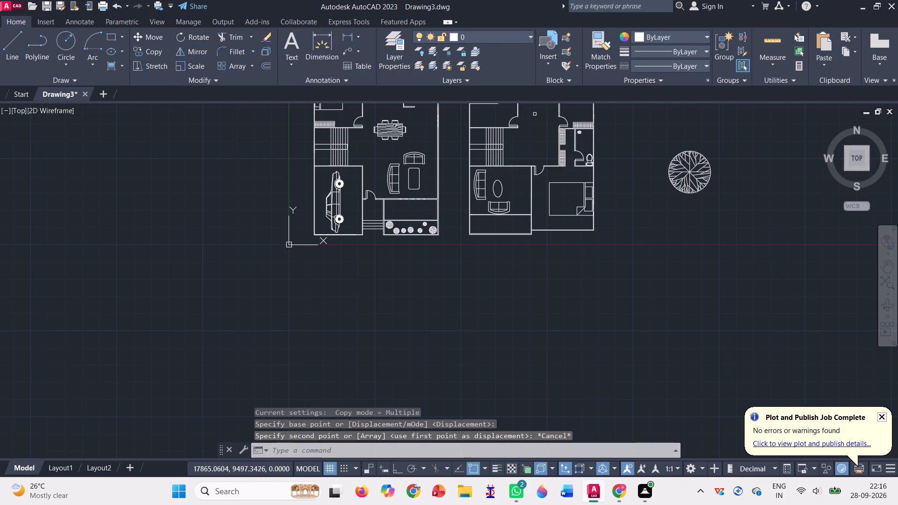
pyautogui.click(698, 166)
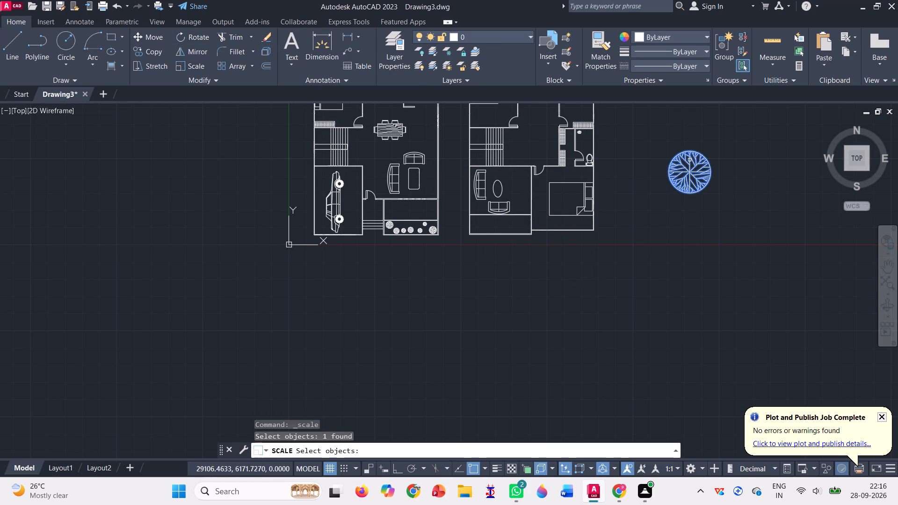
pyautogui.press('Return')
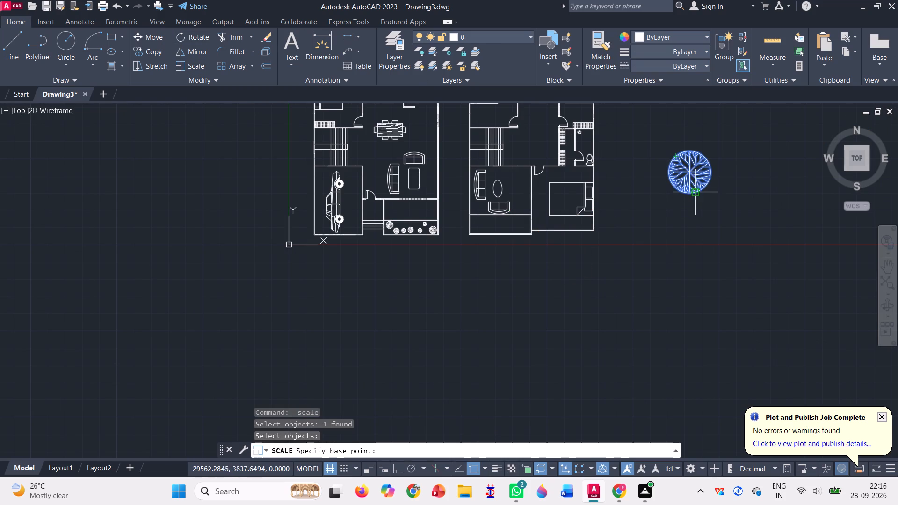
pyautogui.click(698, 192)
pyautogui.click(697, 183)
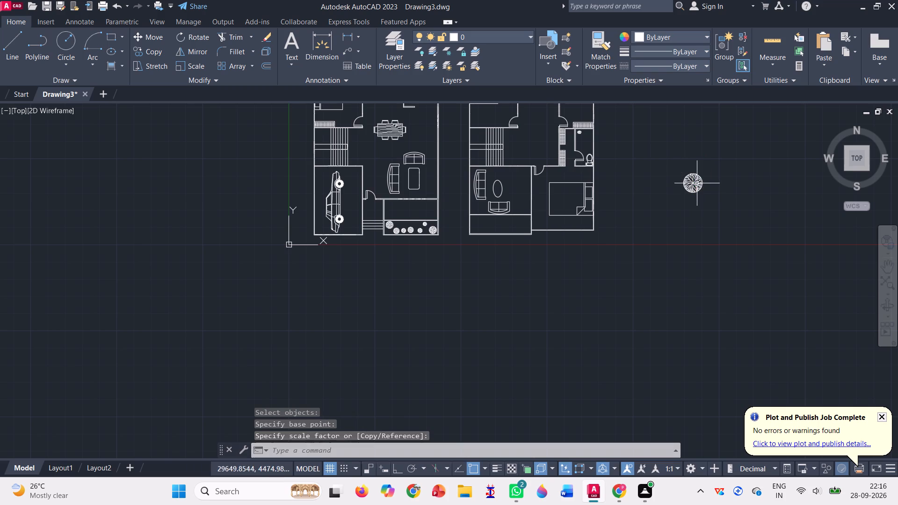
# Copy the reduced tree by its centre into the east and west ends of the enclosed space south of the second layout's sitting room.
pyautogui.click(150, 52)
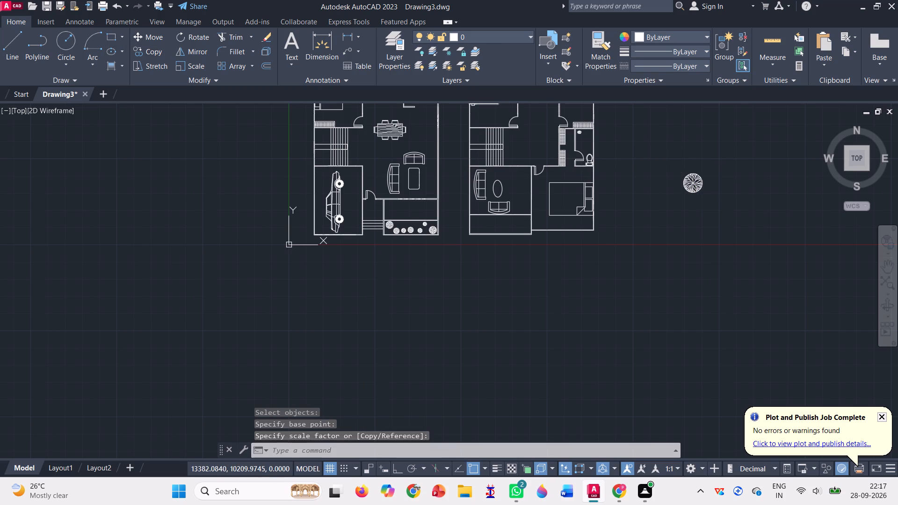
pyautogui.click(694, 189)
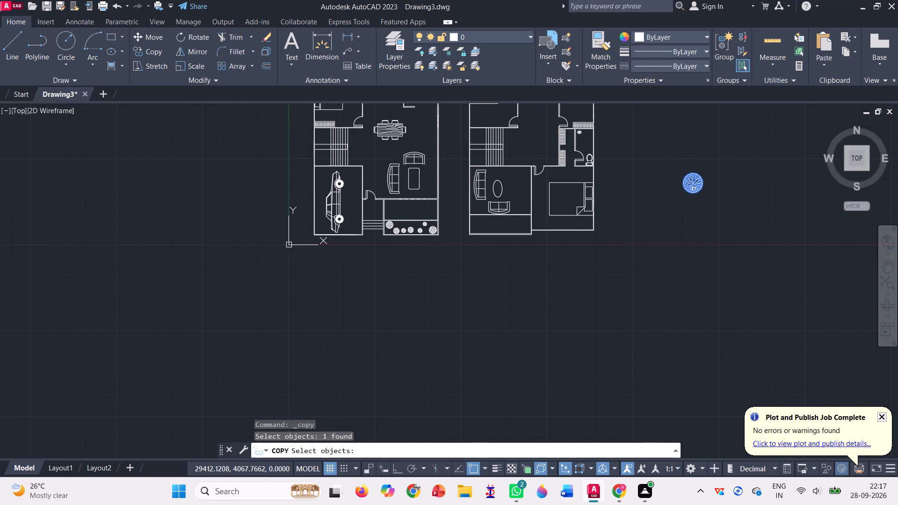
pyautogui.press('Return')
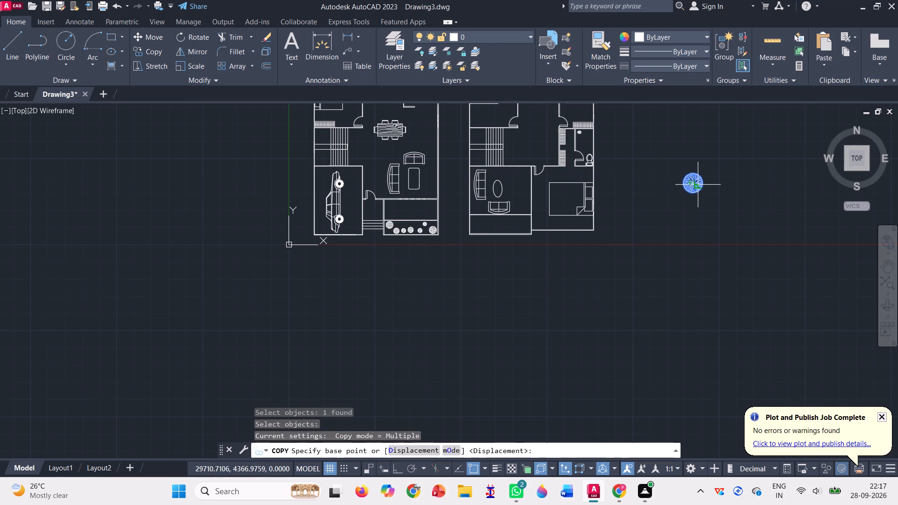
pyautogui.click(693, 183)
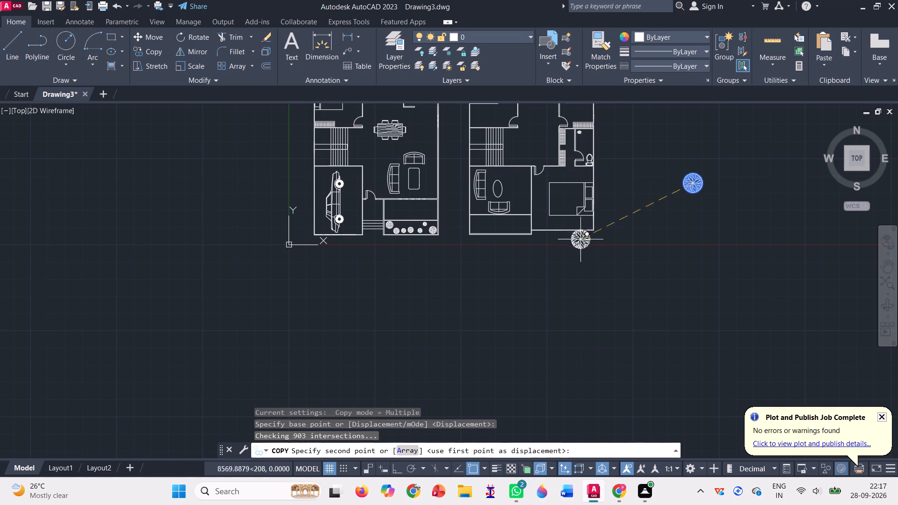
pyautogui.scroll(4, 517, 224)
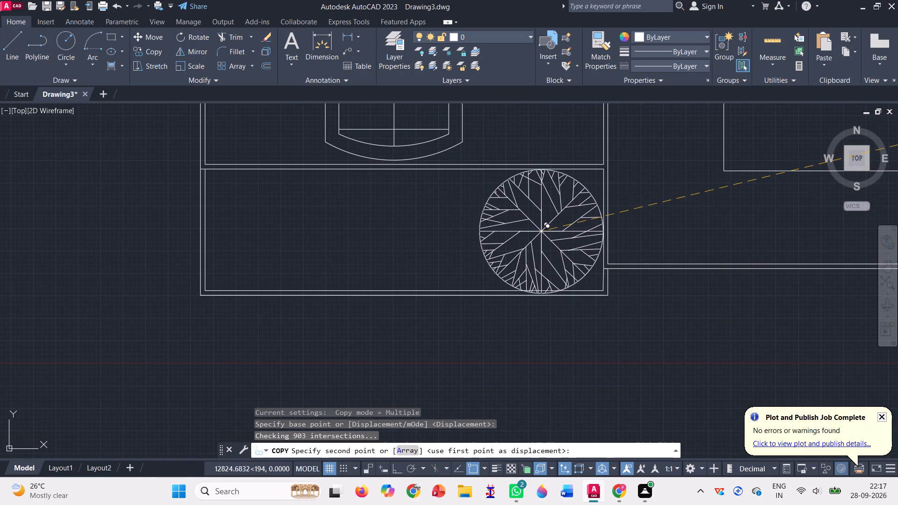
pyautogui.click(541, 231)
pyautogui.click(273, 230)
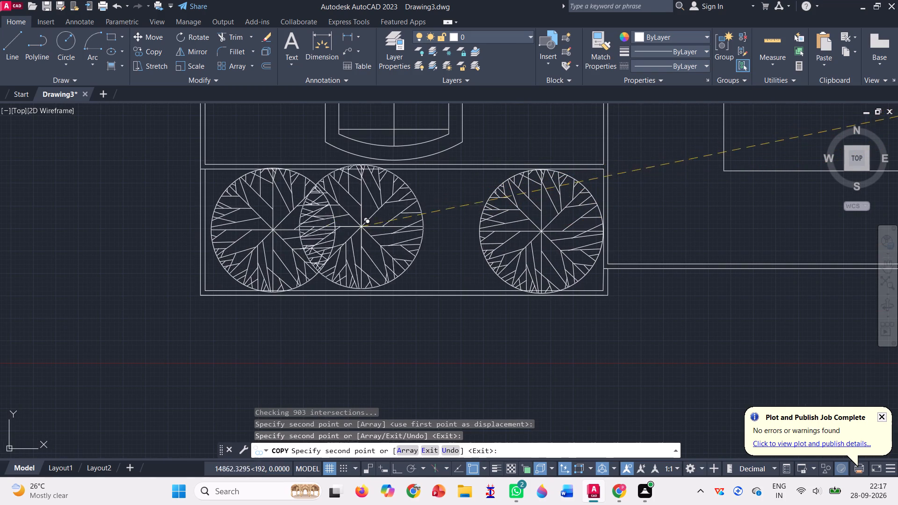
pyautogui.press('Escape')
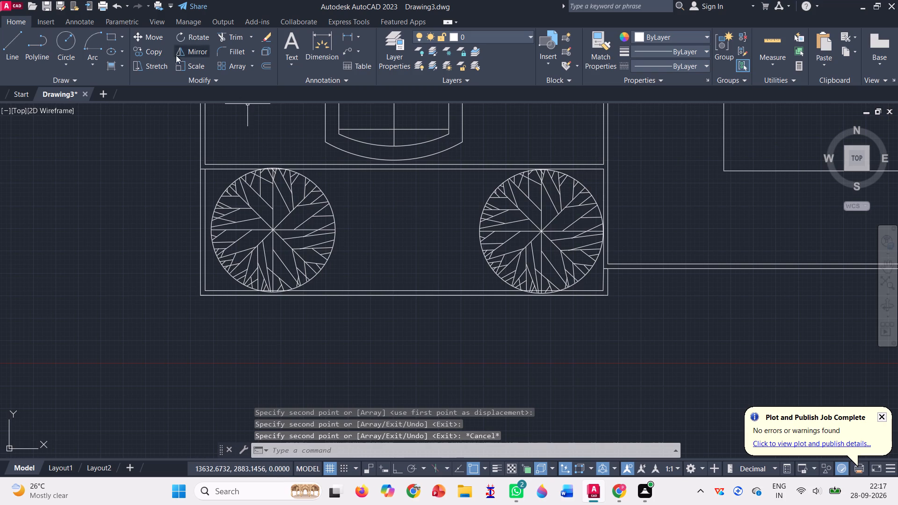
# Scale the east tree in the enclosed space south of the second layout's sitting room freehand to roughly a third of its size.
pyautogui.click(186, 65)
pyautogui.click(521, 227)
pyautogui.click(535, 244)
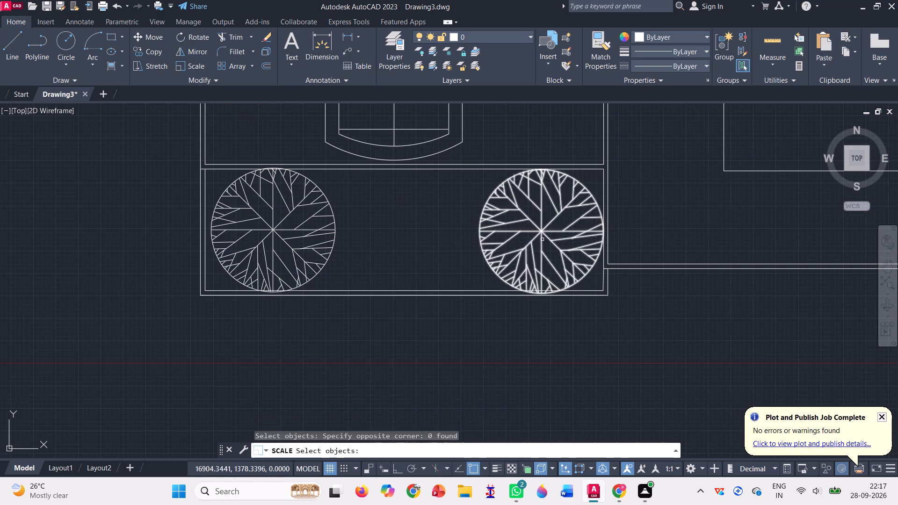
pyautogui.click(544, 228)
pyautogui.press('Return')
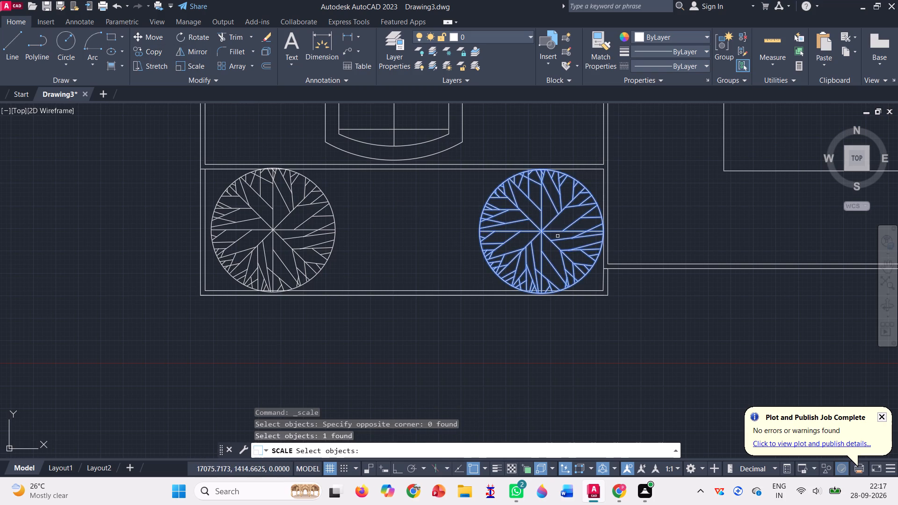
pyautogui.click(589, 273)
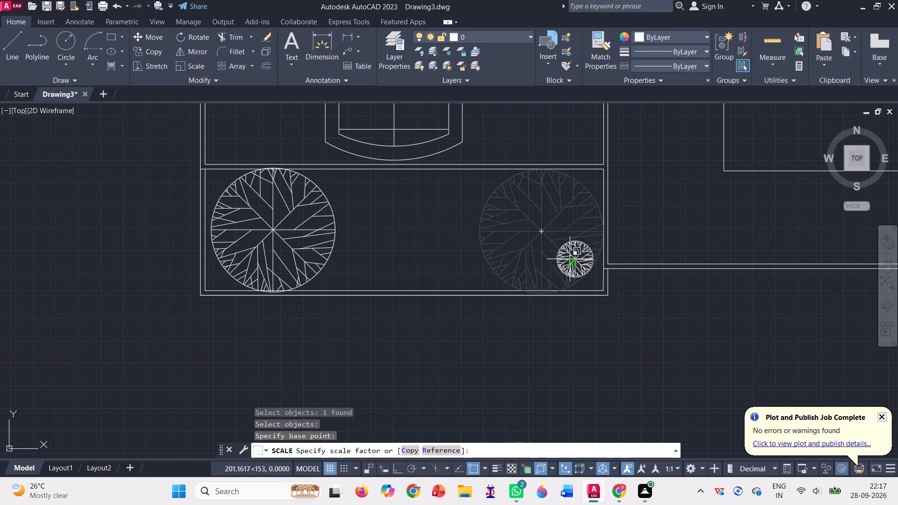
pyautogui.click(570, 259)
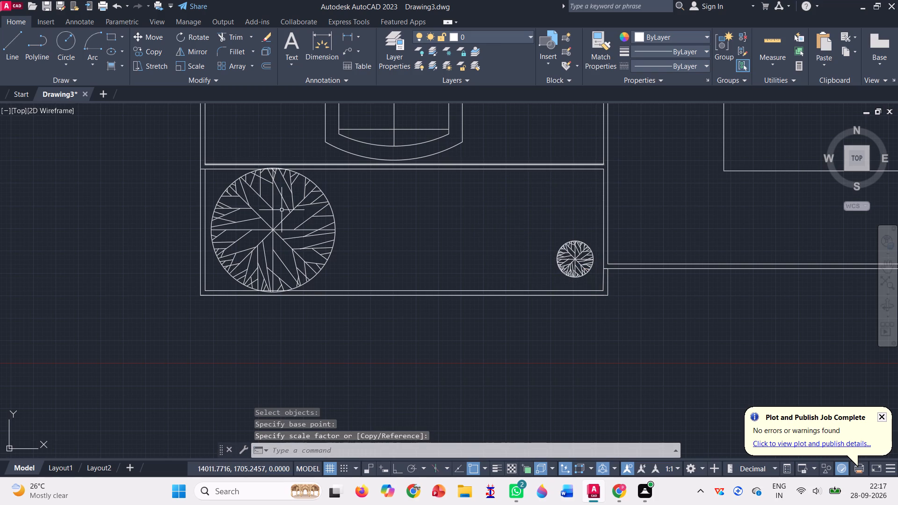
# Erase the large tree at the west end of the enclosed space south of the second layout's sitting room.
pyautogui.click(282, 210)
pyautogui.click(265, 214)
pyautogui.press('Delete')
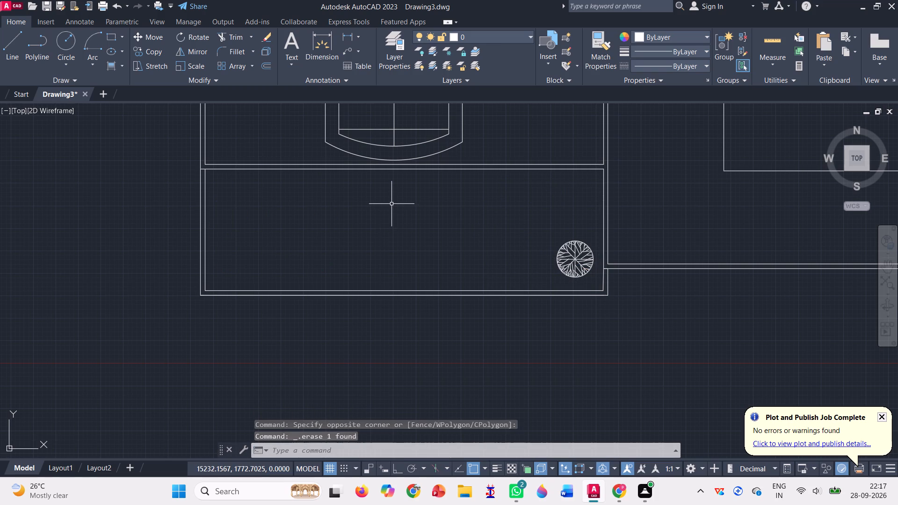
# Copy the reduced tree by its centre into the west end of the enclosed space, level with the original.
pyautogui.click(157, 50)
pyautogui.click(569, 252)
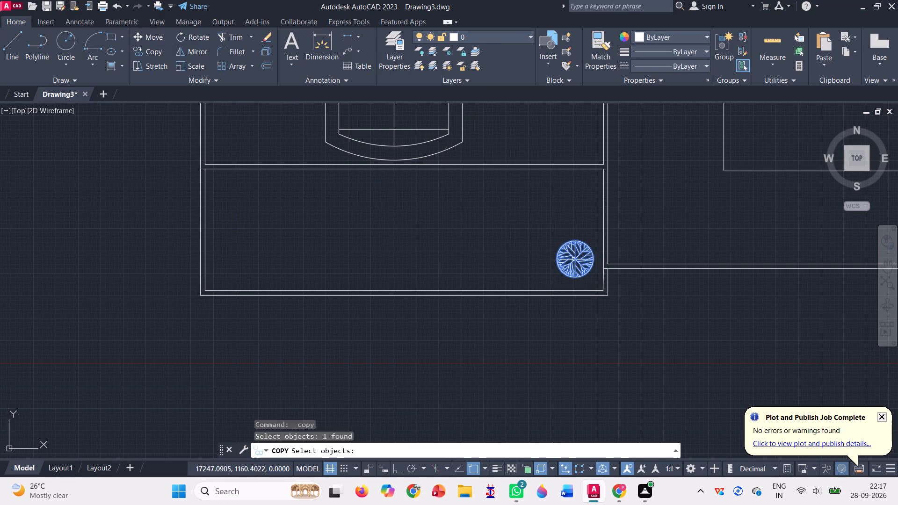
pyautogui.press('Return')
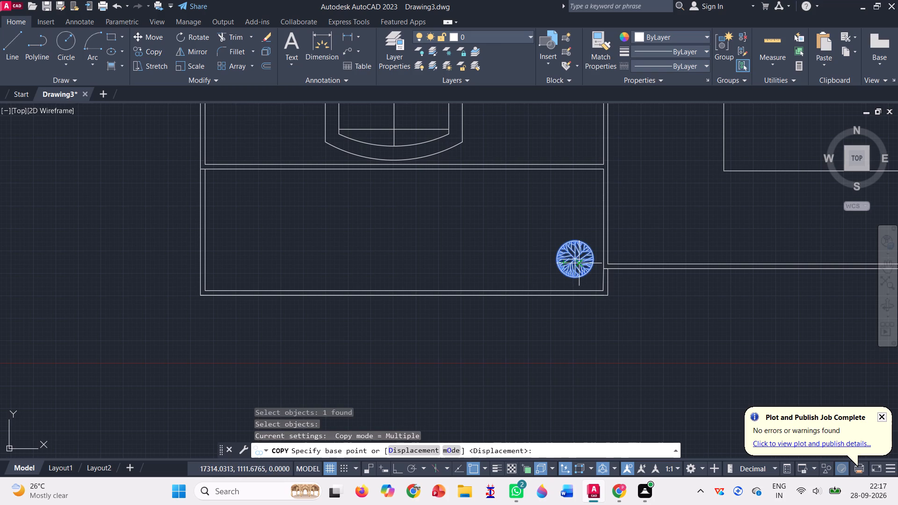
pyautogui.click(573, 258)
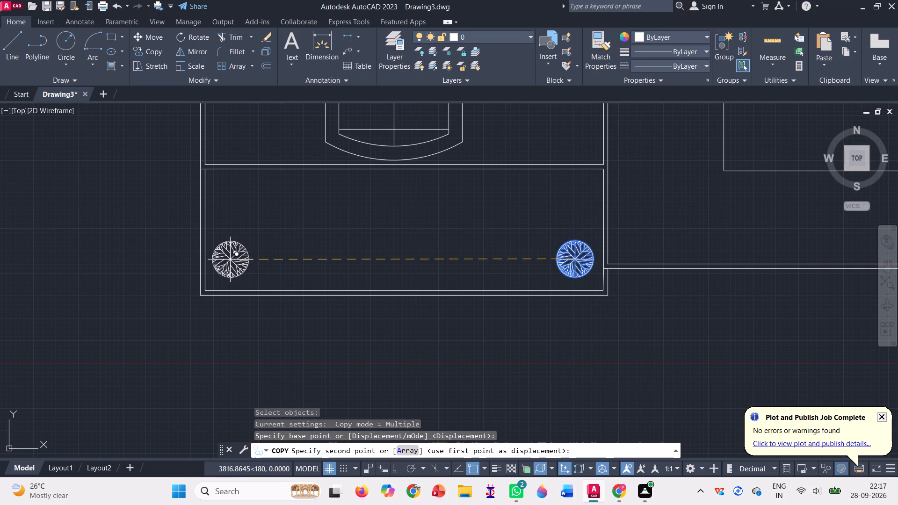
pyautogui.click(229, 259)
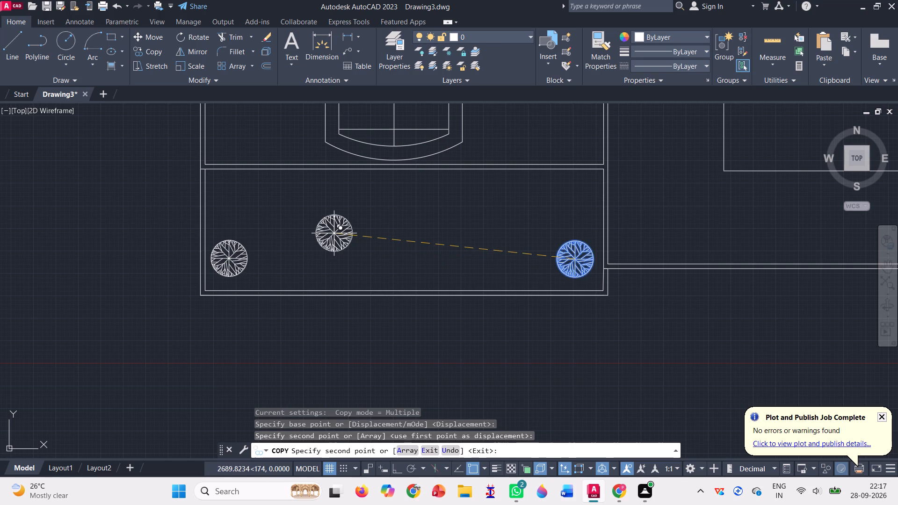
pyautogui.press('Escape')
# Erase the leftover deciduous tree in the empty area east of the second layout.
pyautogui.scroll(-3, 324, 241)
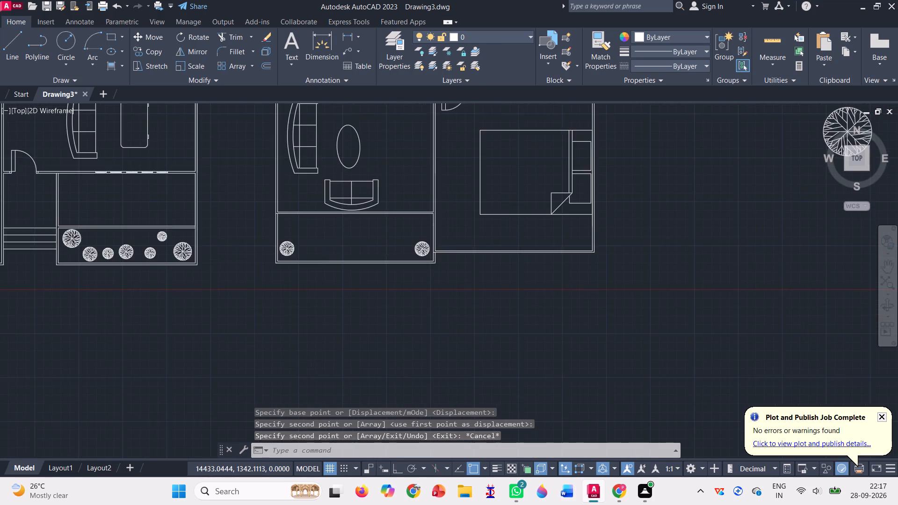
pyautogui.scroll(-1, 358, 217)
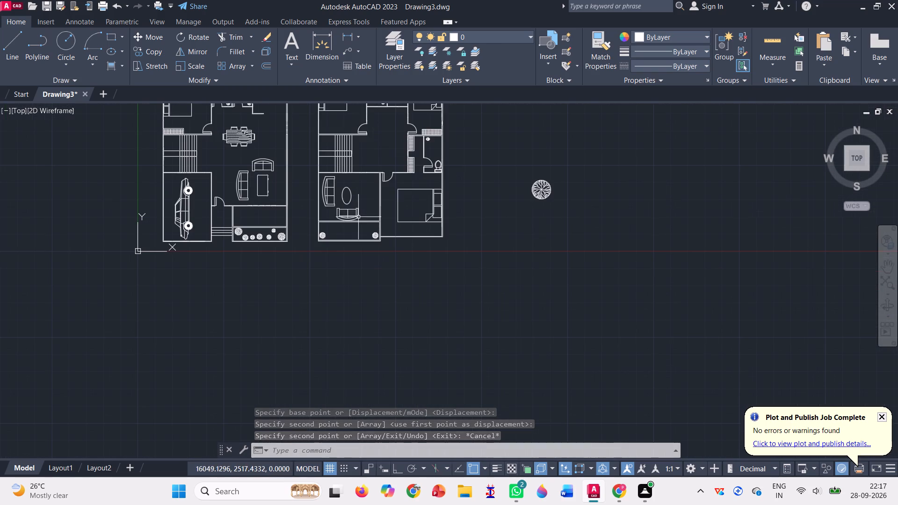
pyautogui.click(535, 196)
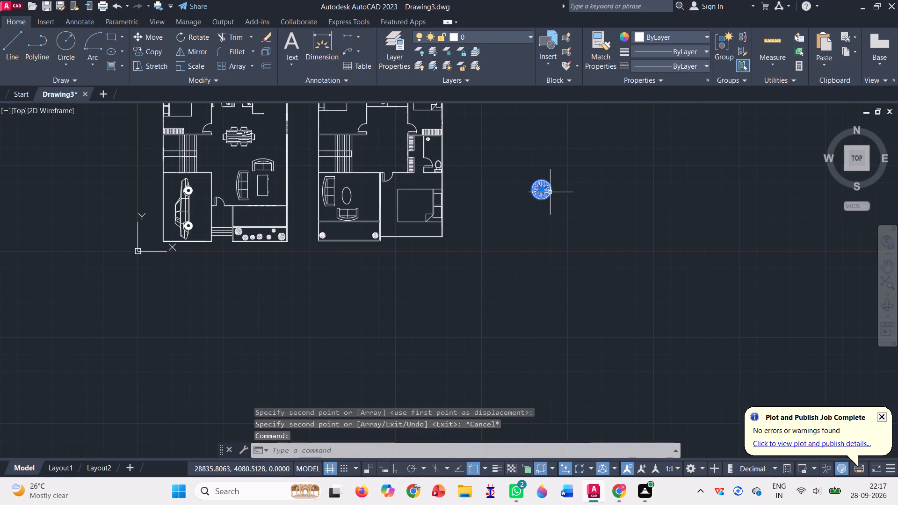
pyautogui.press('BackSpace')
pyautogui.press('Delete')
# Copy the easternmost window of the first layout's living-room south wall as a row of three into the second layout's sitting-room south wall.
pyautogui.scroll(-1, 639, 180)
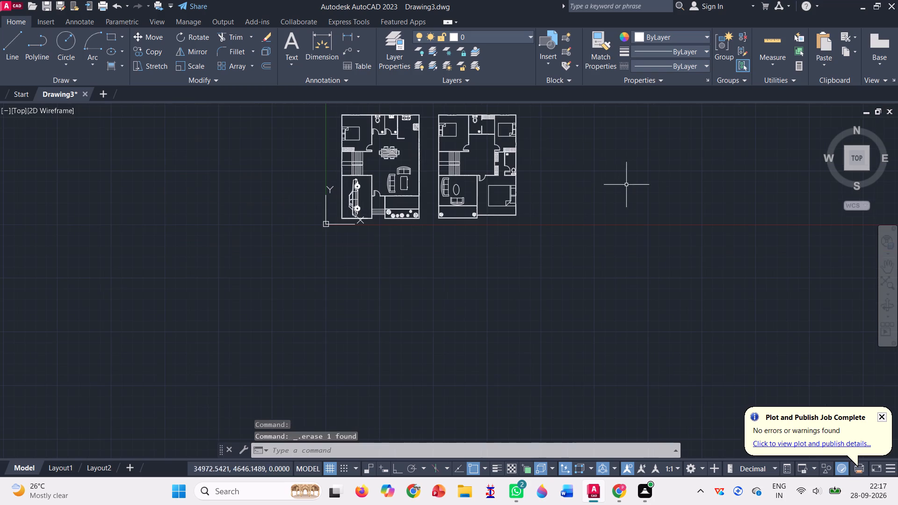
pyautogui.scroll(4, 477, 99)
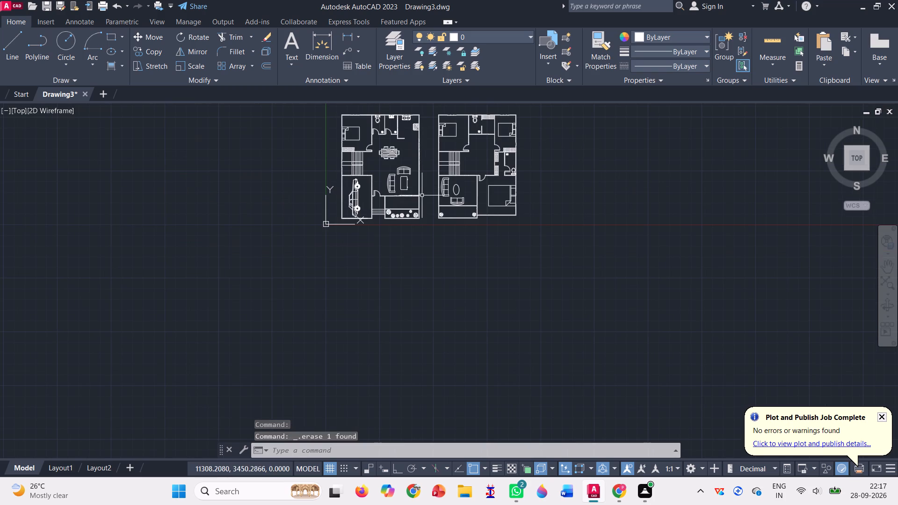
pyautogui.scroll(2, 422, 195)
pyautogui.scroll(-1, 445, 211)
pyautogui.scroll(5, 409, 195)
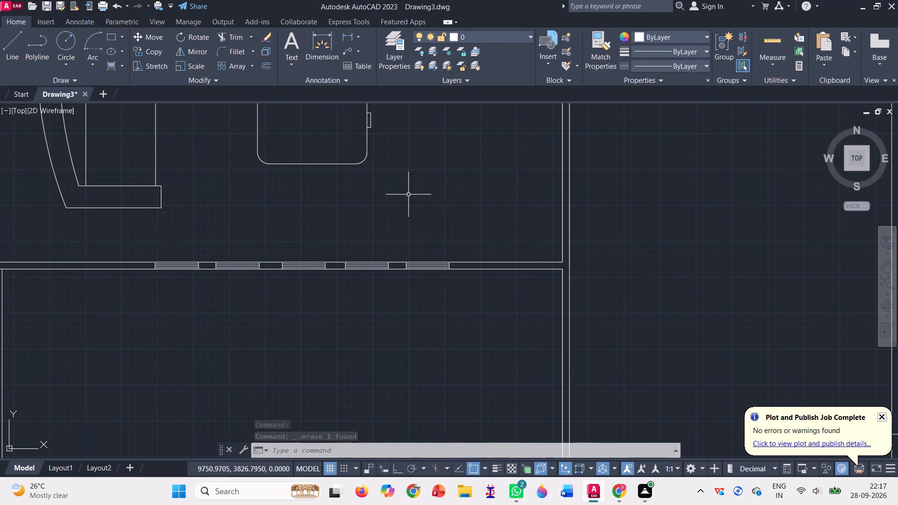
pyautogui.click(154, 50)
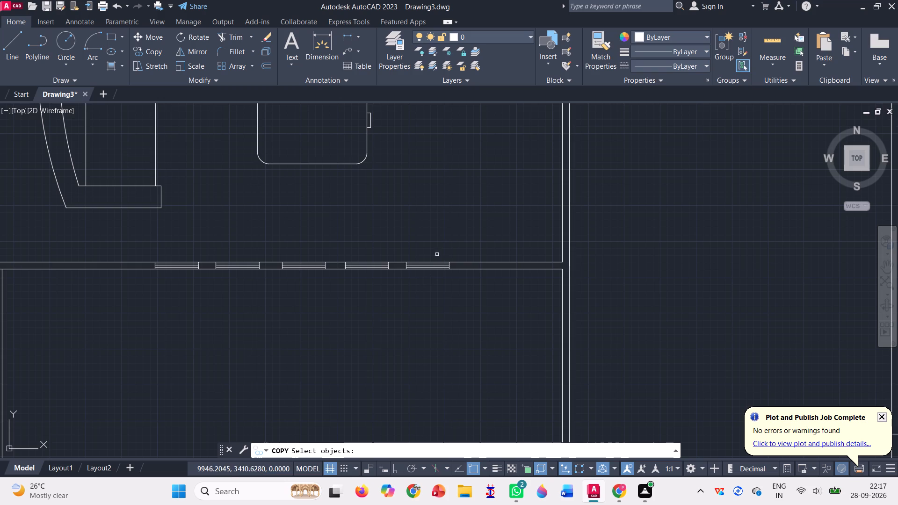
pyautogui.click(432, 268)
pyautogui.press('Return')
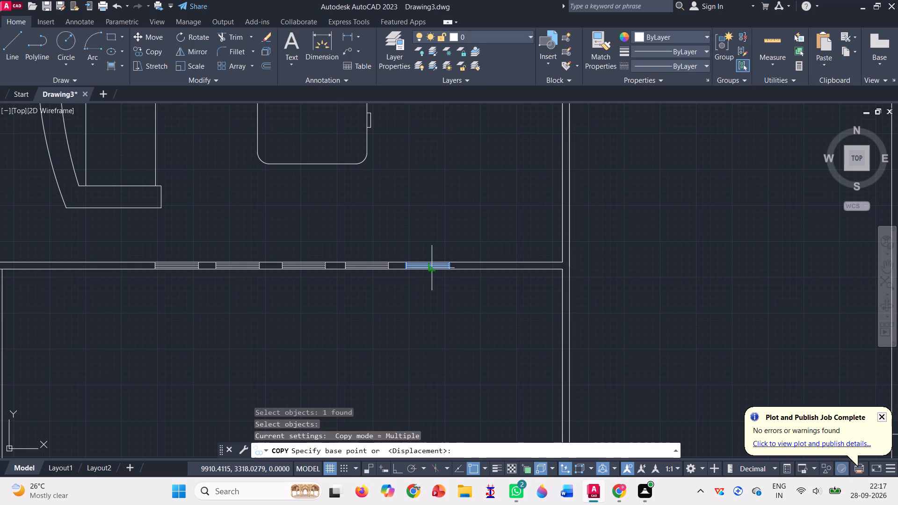
pyautogui.scroll(2, 410, 270)
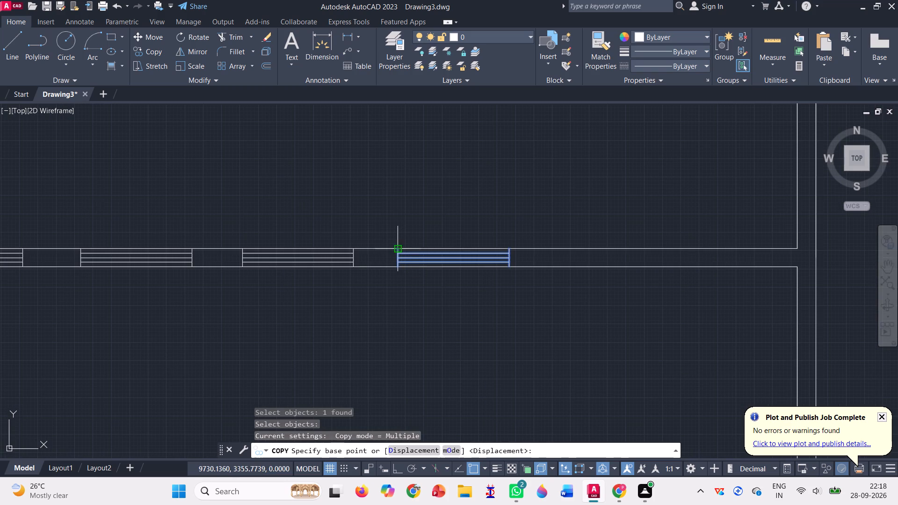
pyautogui.click(398, 245)
pyautogui.scroll(-2, 387, 248)
pyautogui.scroll(-3, 324, 207)
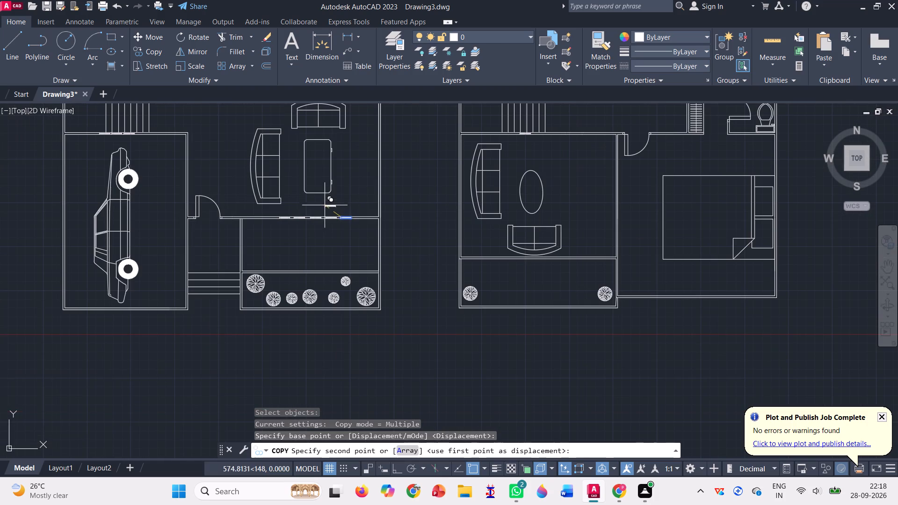
pyautogui.scroll(4, 545, 260)
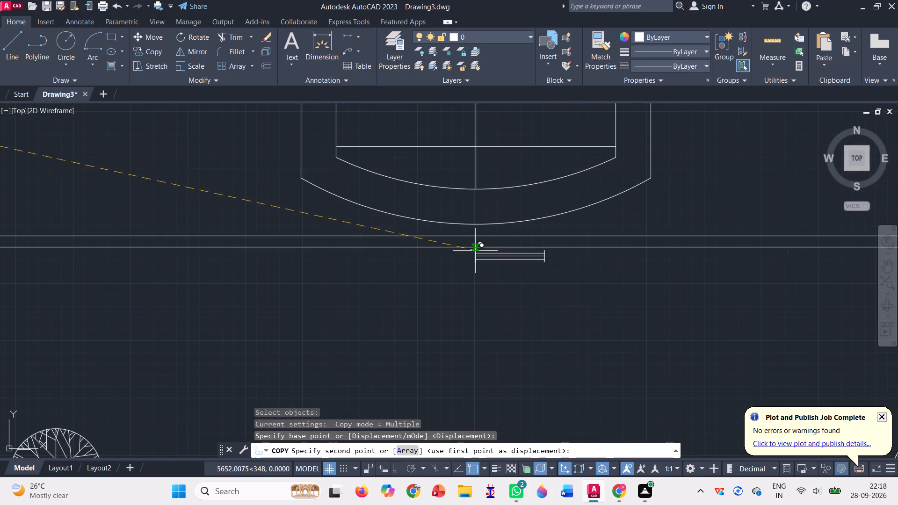
pyautogui.scroll(2, 405, 231)
pyautogui.scroll(-1, 375, 237)
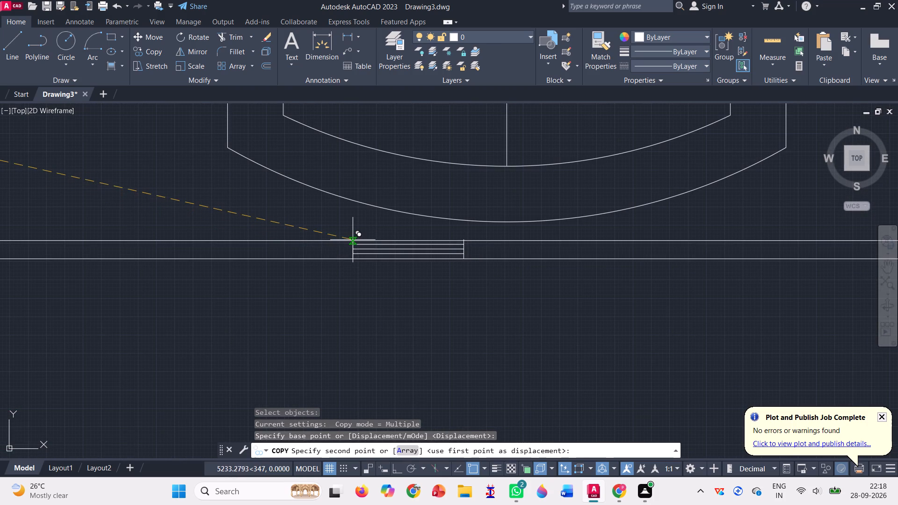
pyautogui.click(353, 240)
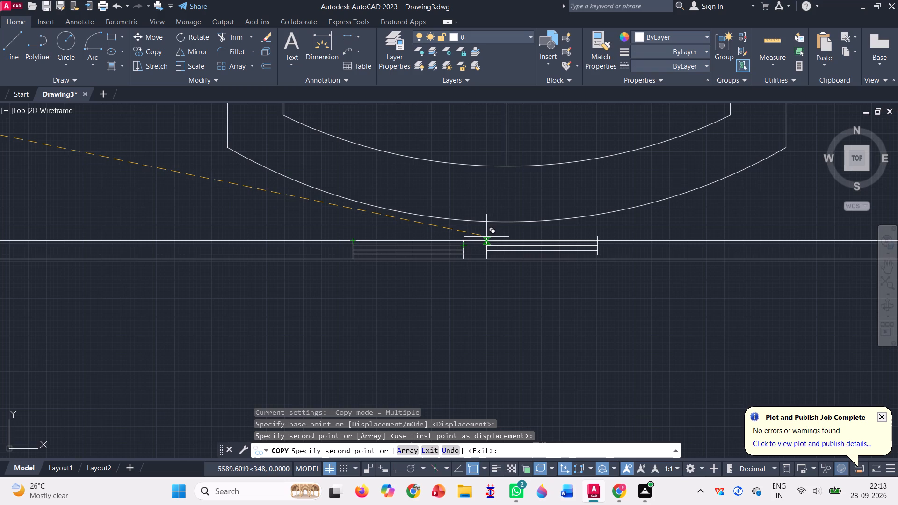
pyautogui.click(486, 238)
pyautogui.scroll(1, 494, 298)
pyautogui.scroll(-1, 494, 292)
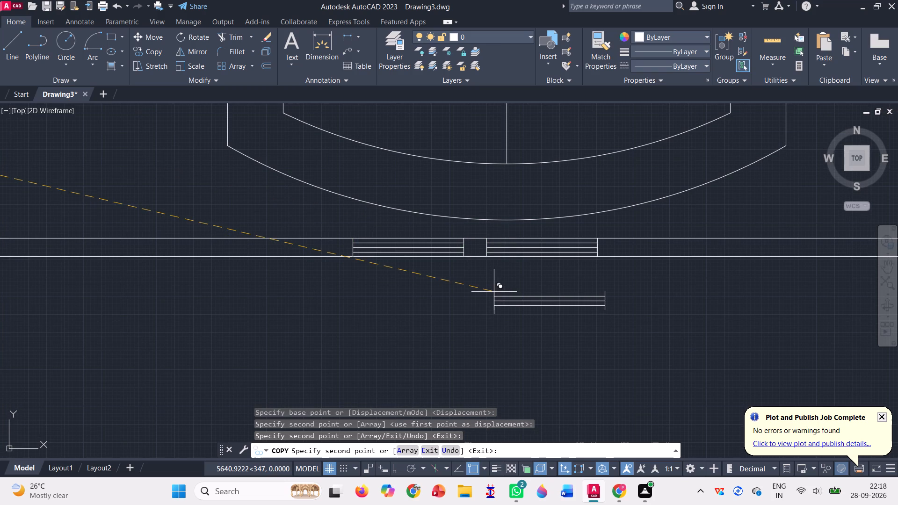
pyautogui.scroll(-3, 494, 292)
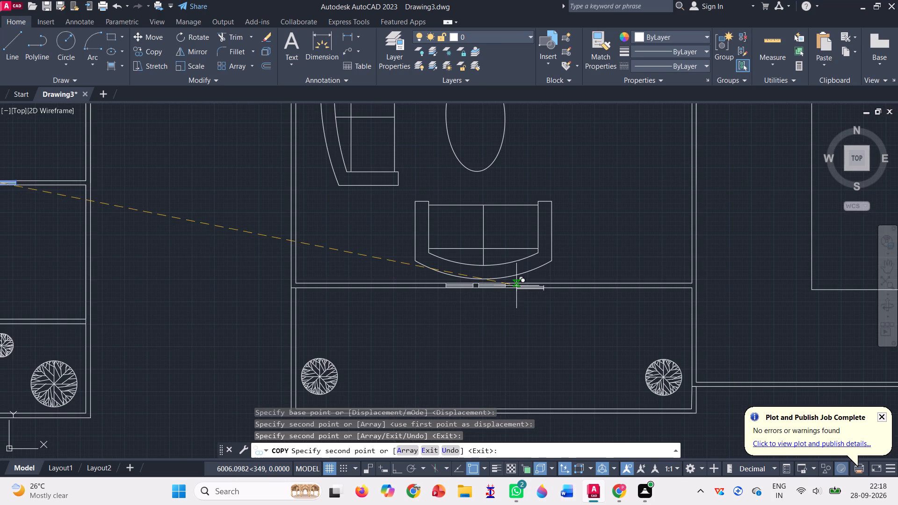
pyautogui.scroll(4, 516, 286)
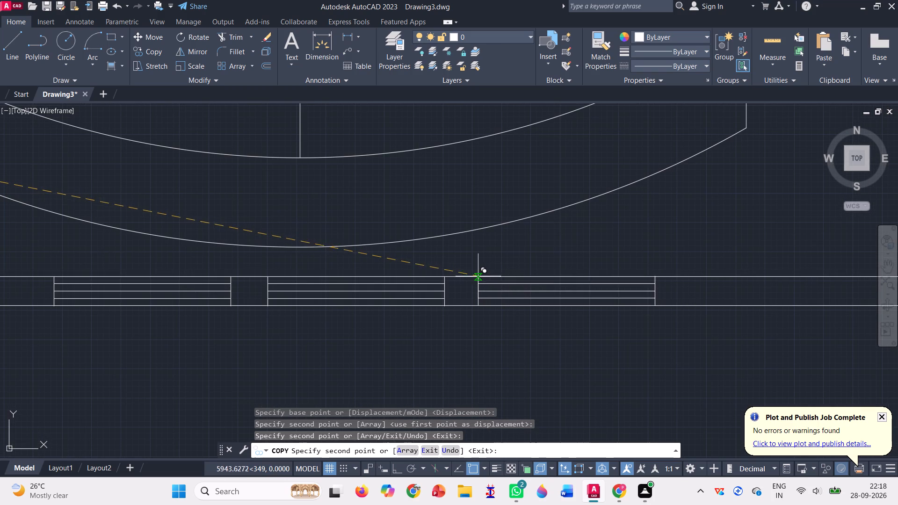
pyautogui.click(478, 276)
# Place three more spaced copies of the window in the western part of the second layout's southeast bedroom south wall.
pyautogui.scroll(-5, 478, 324)
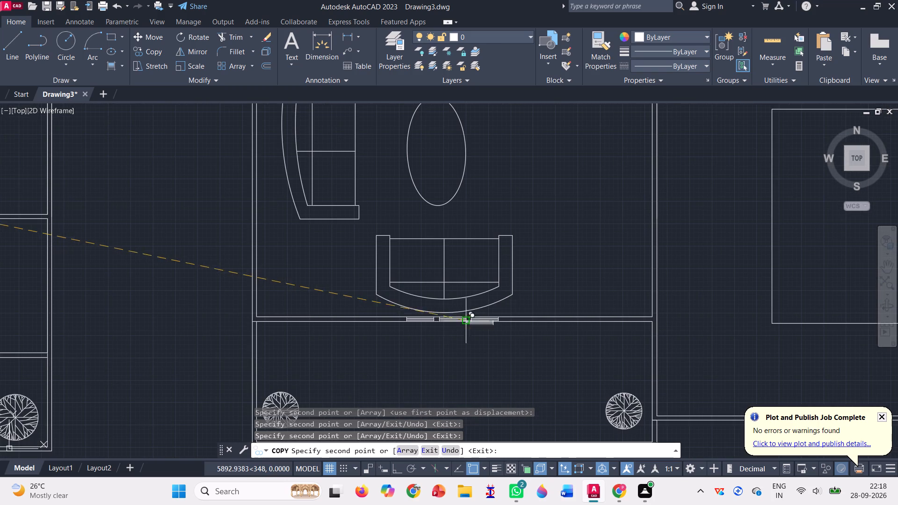
pyautogui.scroll(-2, 479, 330)
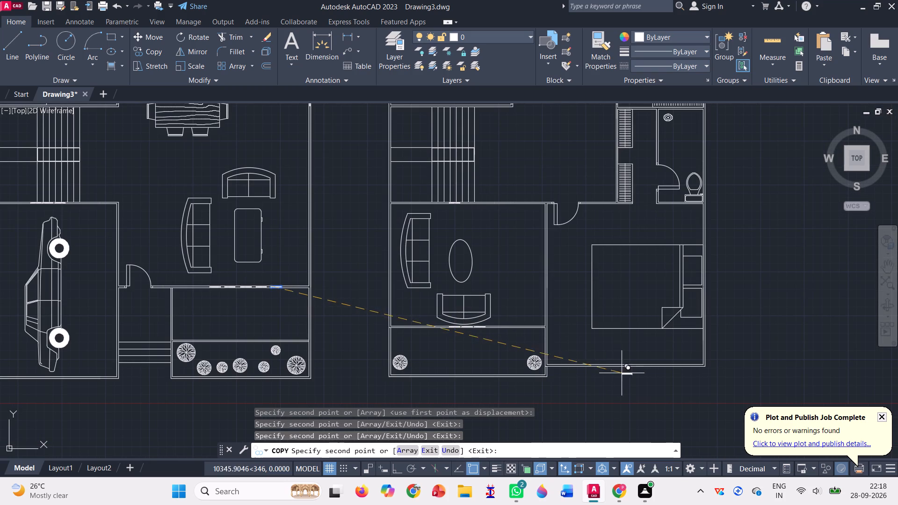
pyautogui.scroll(3, 625, 367)
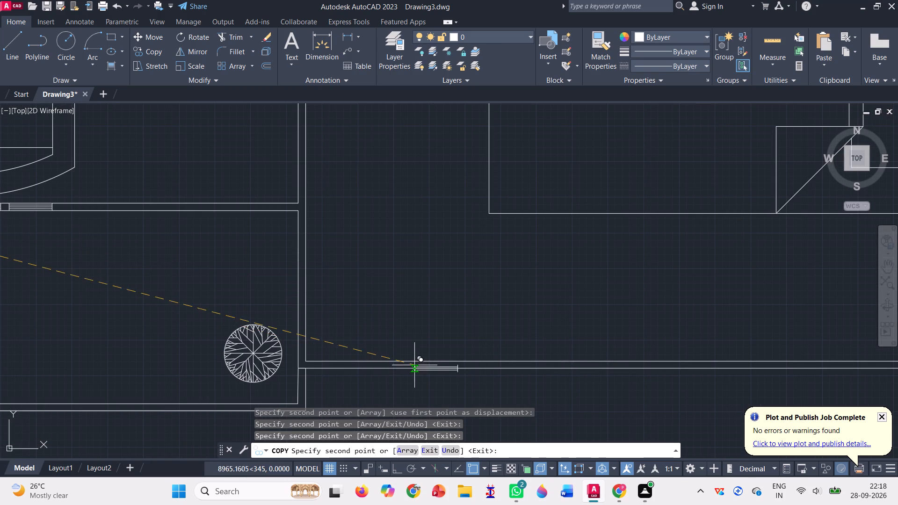
pyautogui.click(419, 362)
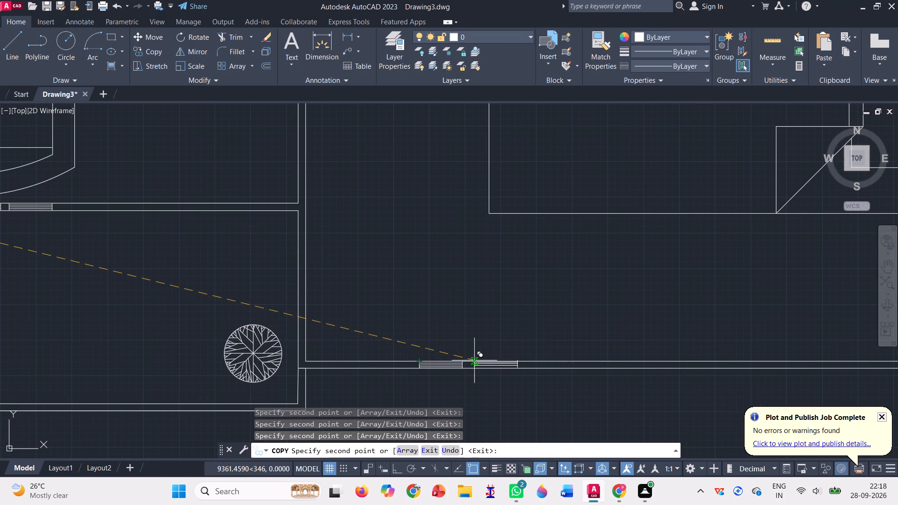
pyautogui.click(476, 361)
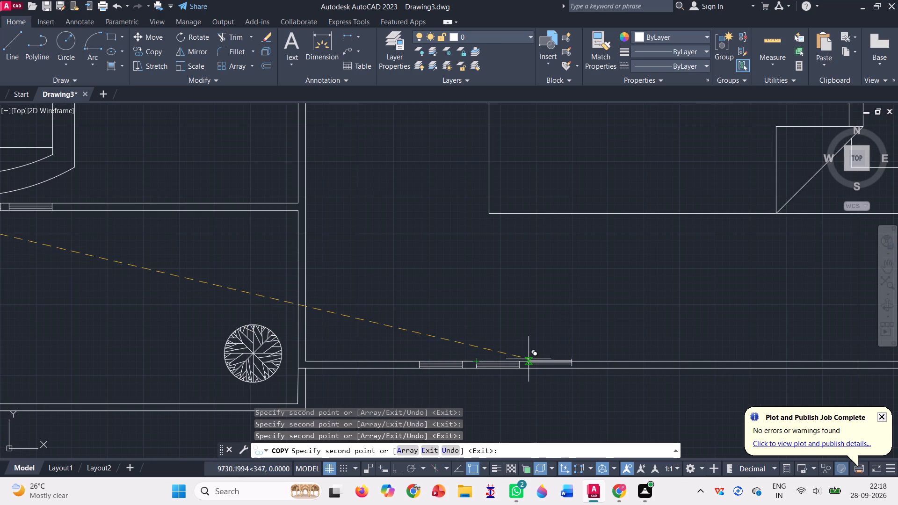
pyautogui.click(532, 361)
# Place another three spaced window copies in the eastern part of the same bedroom's south wall.
pyautogui.scroll(-3, 450, 314)
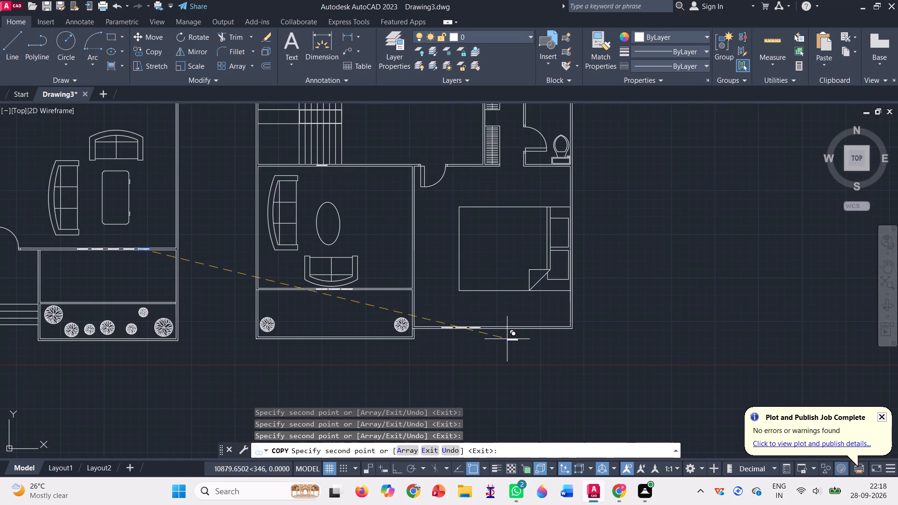
pyautogui.scroll(2, 516, 328)
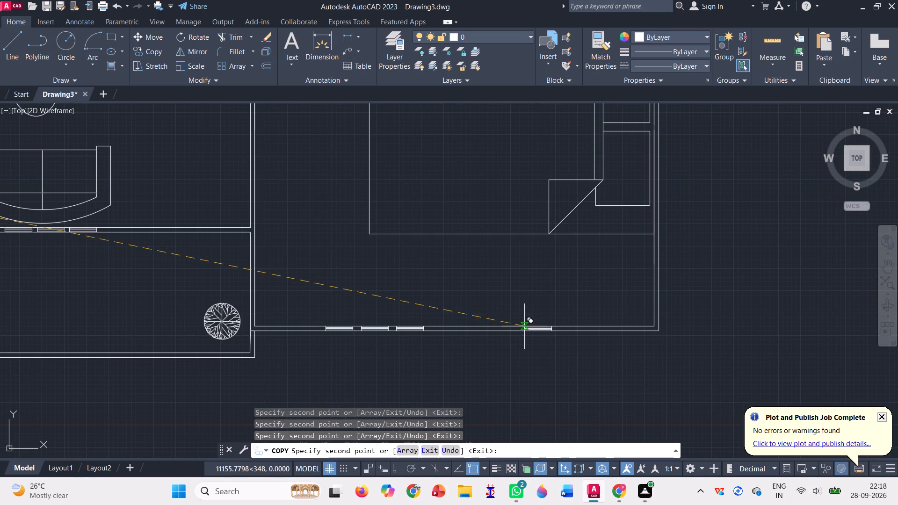
pyautogui.click(524, 326)
pyautogui.click(563, 326)
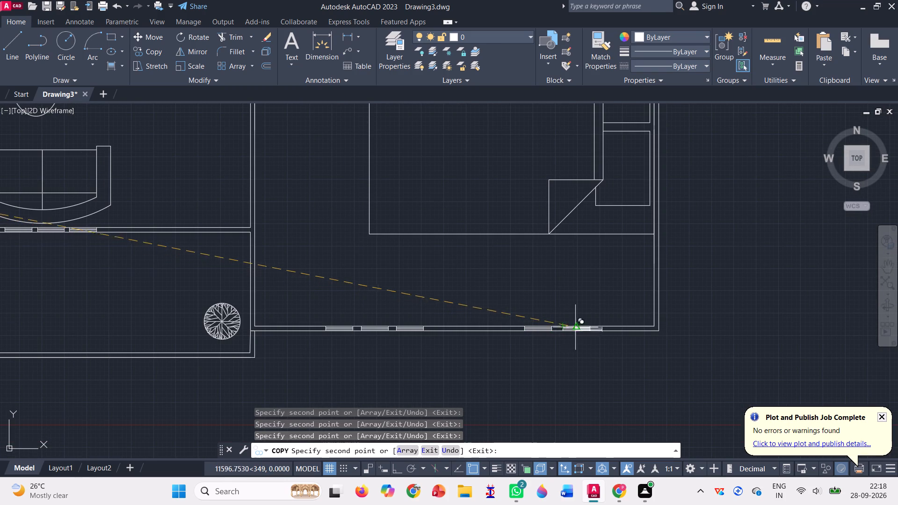
pyautogui.click(599, 326)
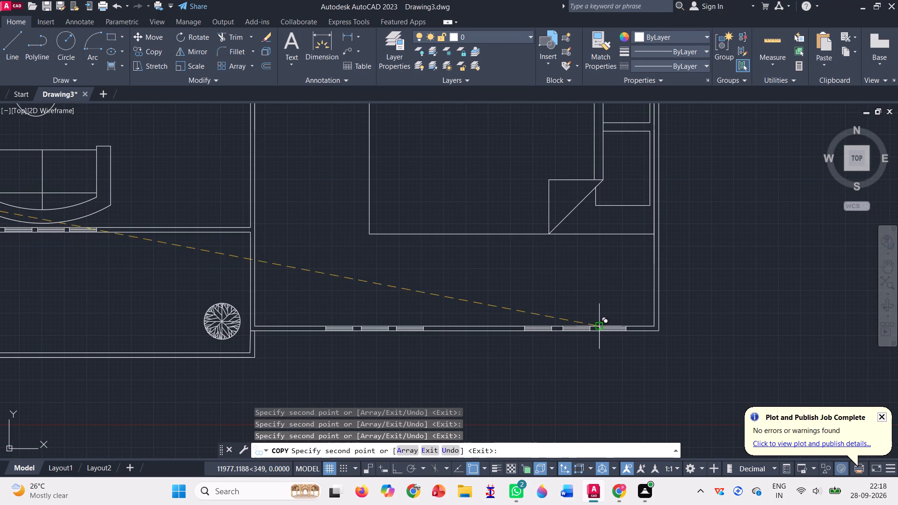
# Erase the window in the second layout's north wall behind the wardrobe east of the toilet.
pyautogui.scroll(-4, 594, 340)
pyautogui.scroll(4, 576, 179)
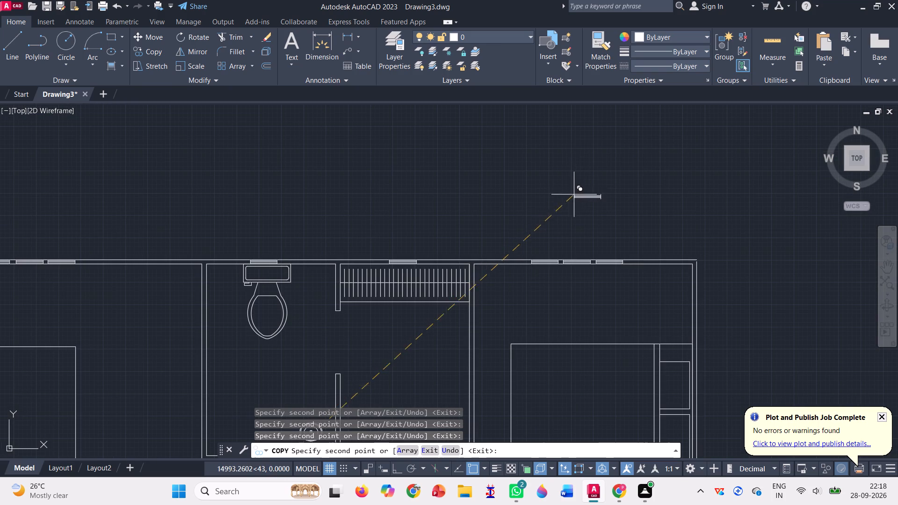
pyautogui.scroll(-1, 552, 211)
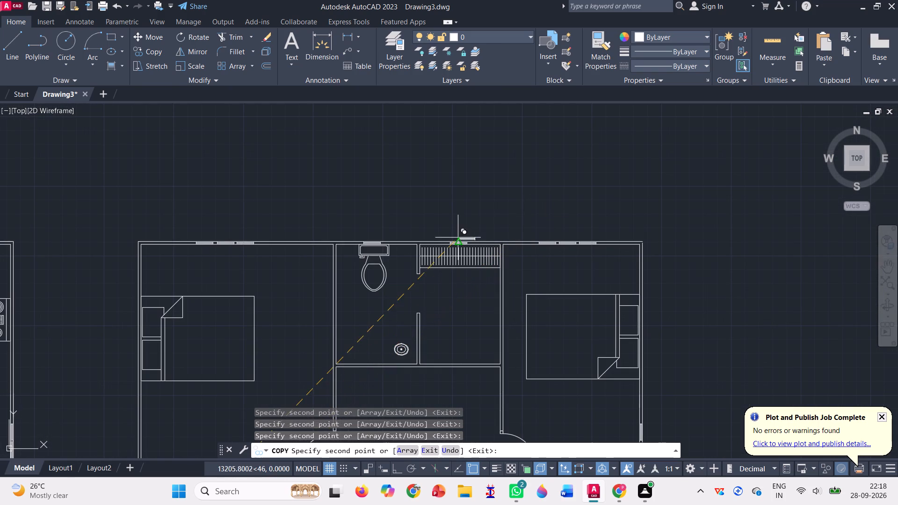
pyautogui.press('Return')
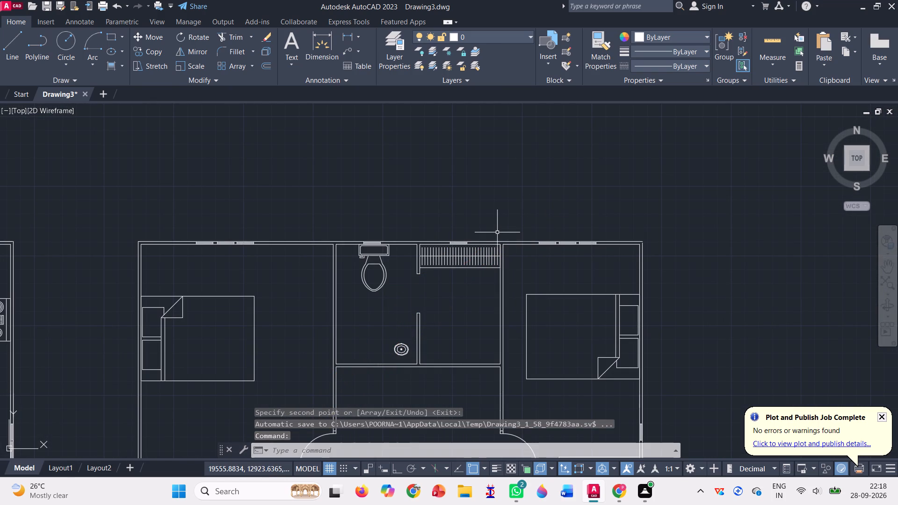
pyautogui.scroll(5, 468, 239)
pyautogui.click(448, 268)
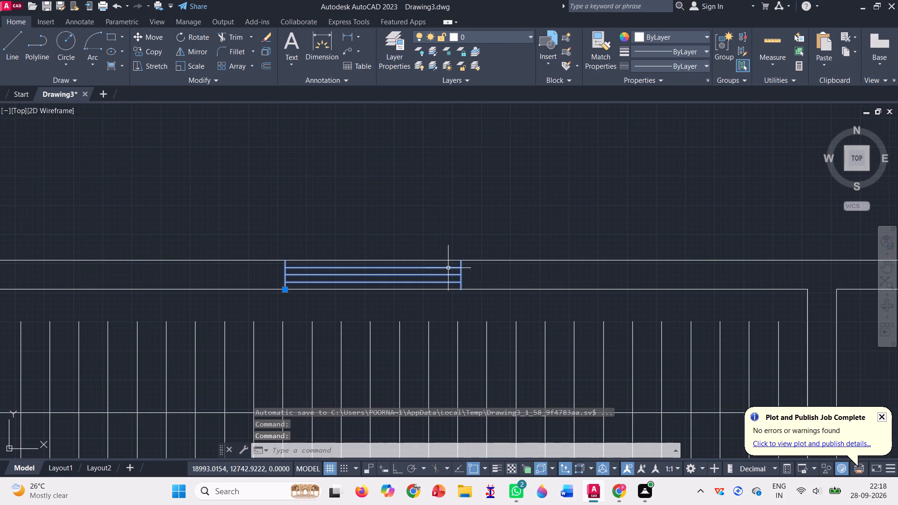
pyautogui.press('Delete')
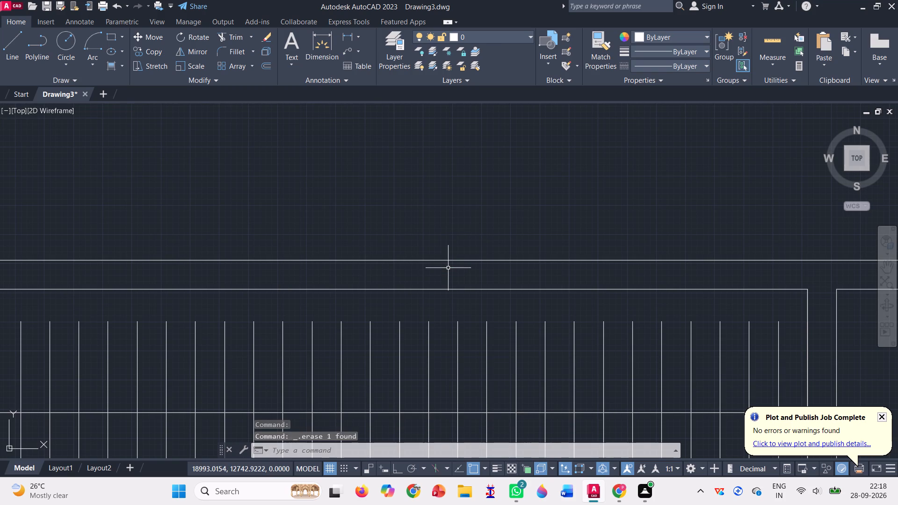
# Copy the northernmost window of the first layout's dining-area east wall three times into the second layout's northeast bedroom east wall, north of its existing window.
pyautogui.scroll(-3, 438, 235)
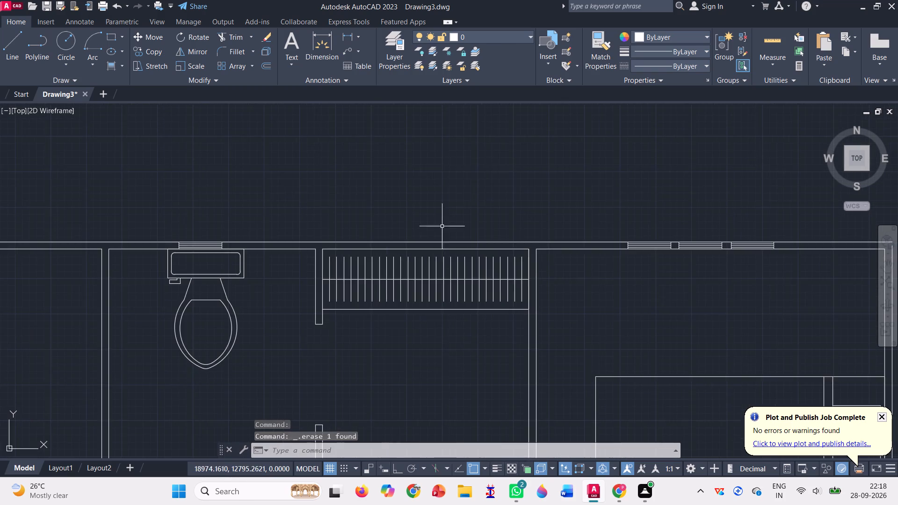
pyautogui.scroll(-4, 449, 215)
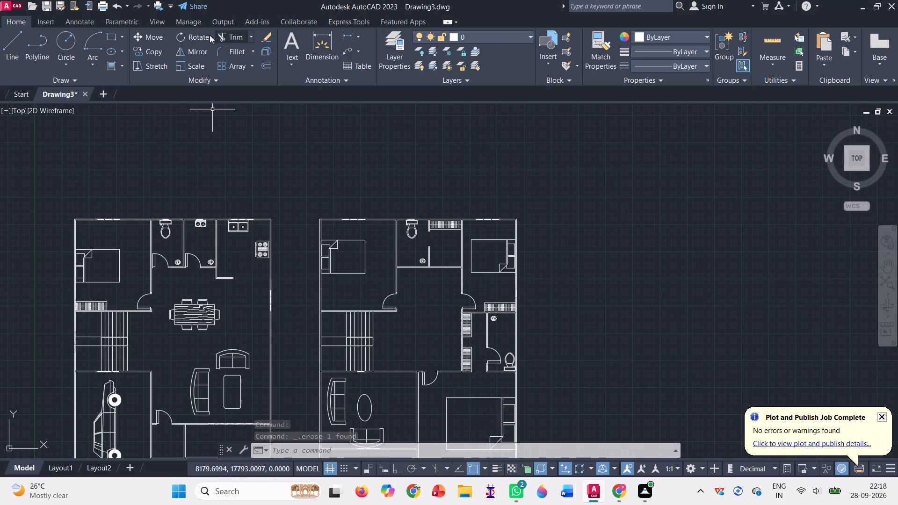
pyautogui.click(152, 50)
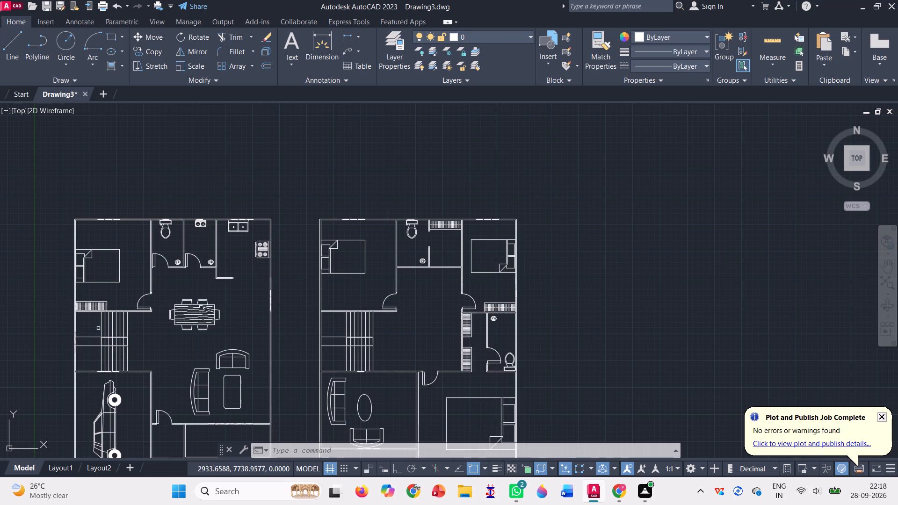
pyautogui.scroll(2, 62, 252)
pyautogui.scroll(-1, 72, 246)
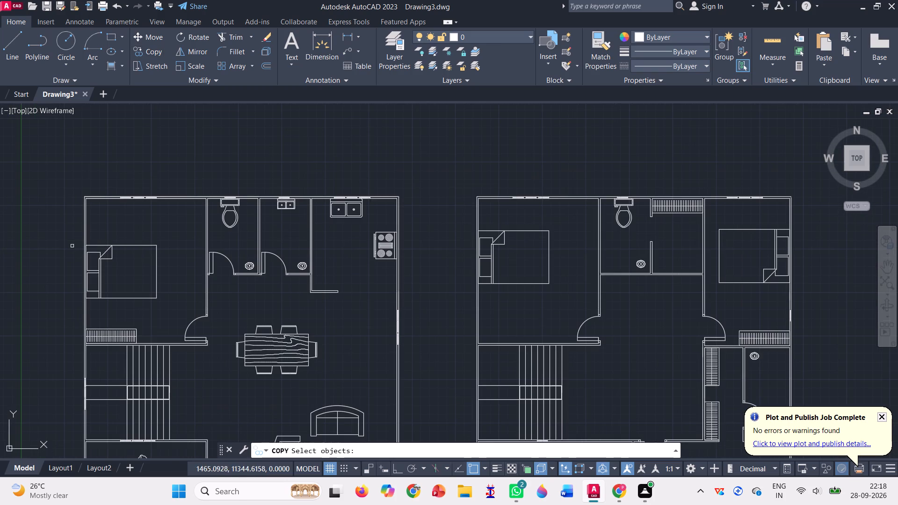
pyautogui.scroll(2, 401, 337)
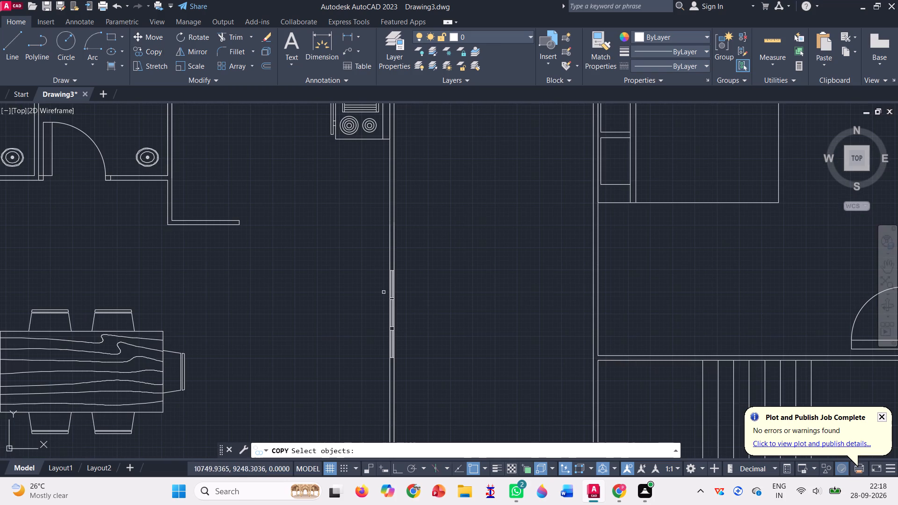
pyautogui.click(393, 282)
pyautogui.press('Return')
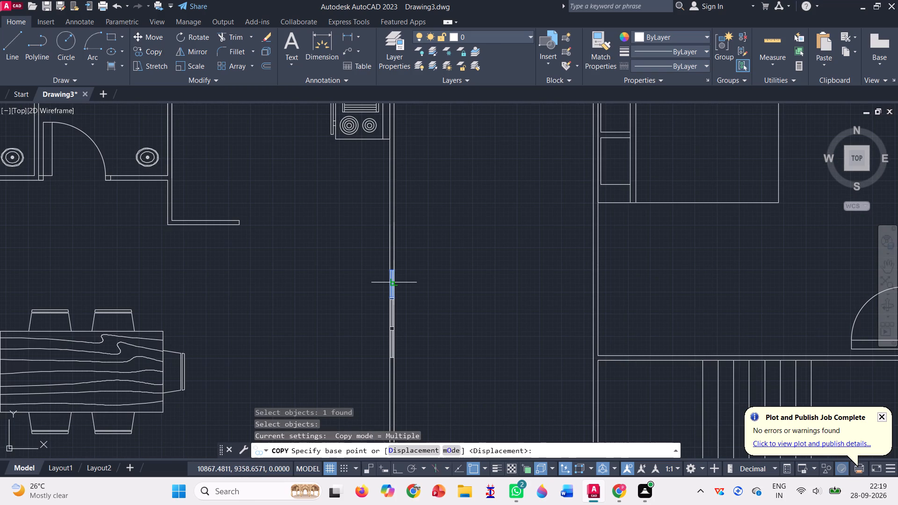
pyautogui.scroll(5, 395, 286)
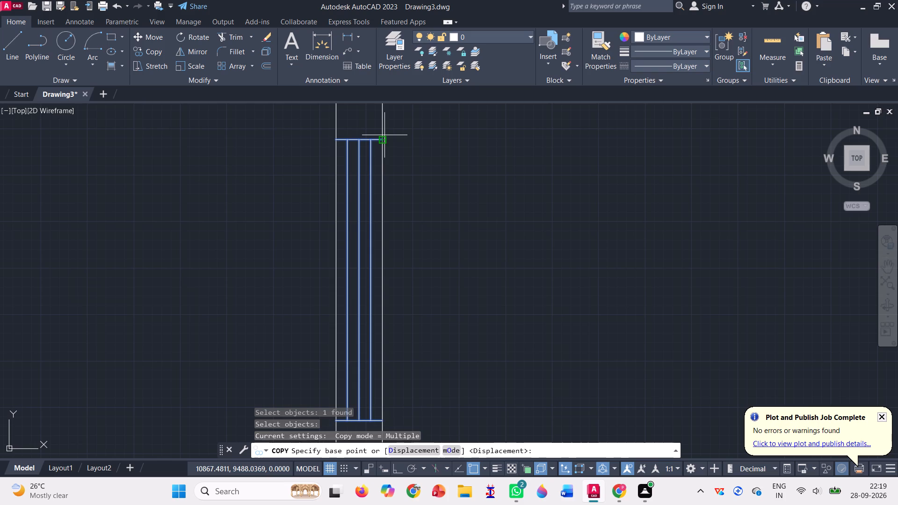
pyautogui.click(382, 141)
pyautogui.scroll(-5, 381, 176)
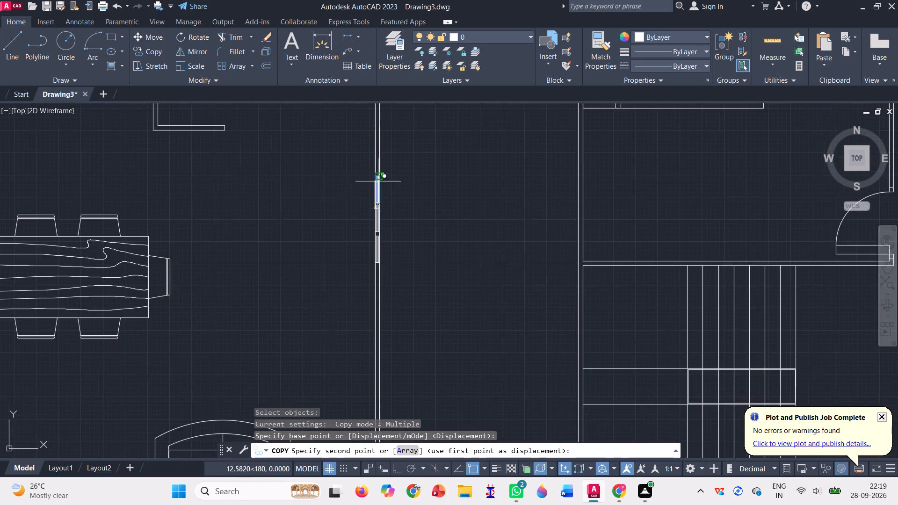
pyautogui.scroll(-4, 377, 184)
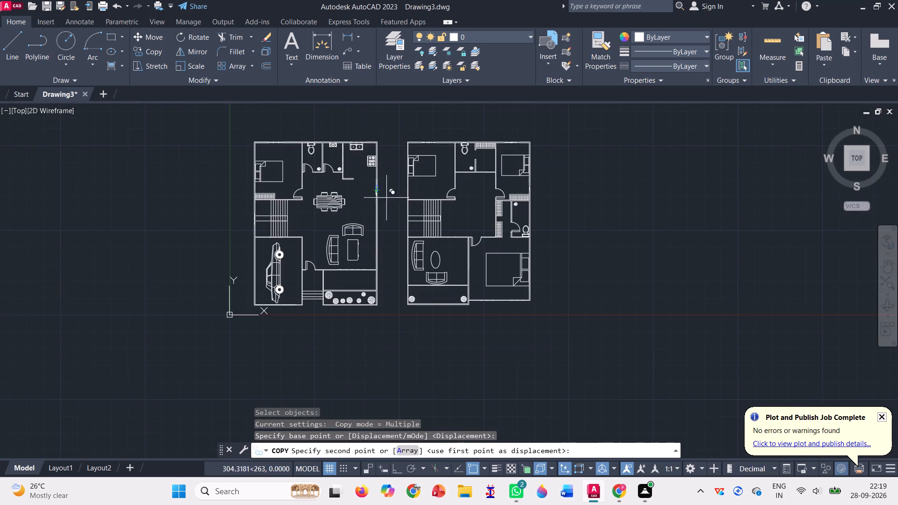
pyautogui.scroll(6, 527, 160)
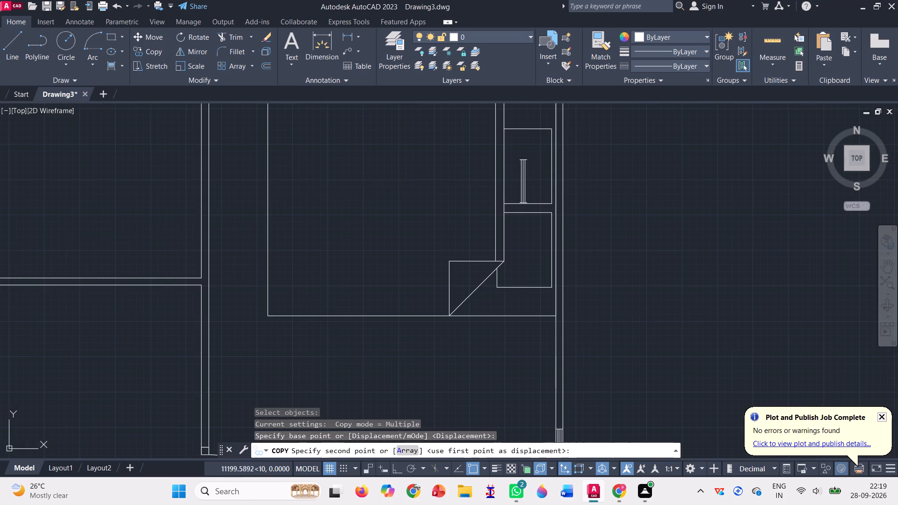
pyautogui.scroll(-2, 564, 158)
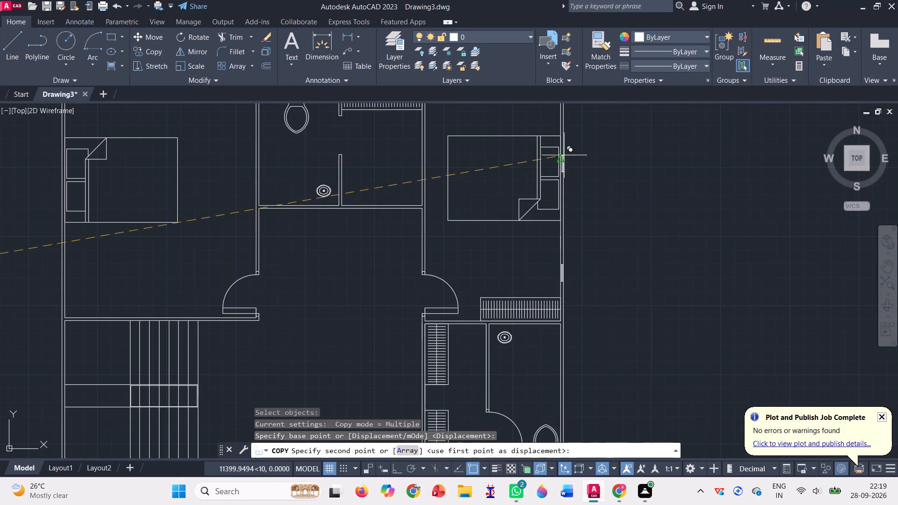
pyautogui.scroll(3, 562, 228)
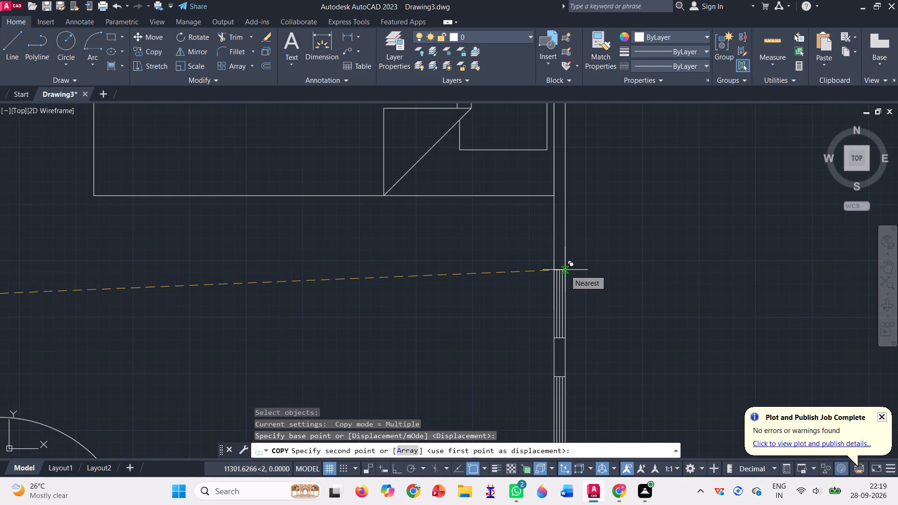
pyautogui.scroll(-2, 565, 248)
pyautogui.scroll(2, 565, 246)
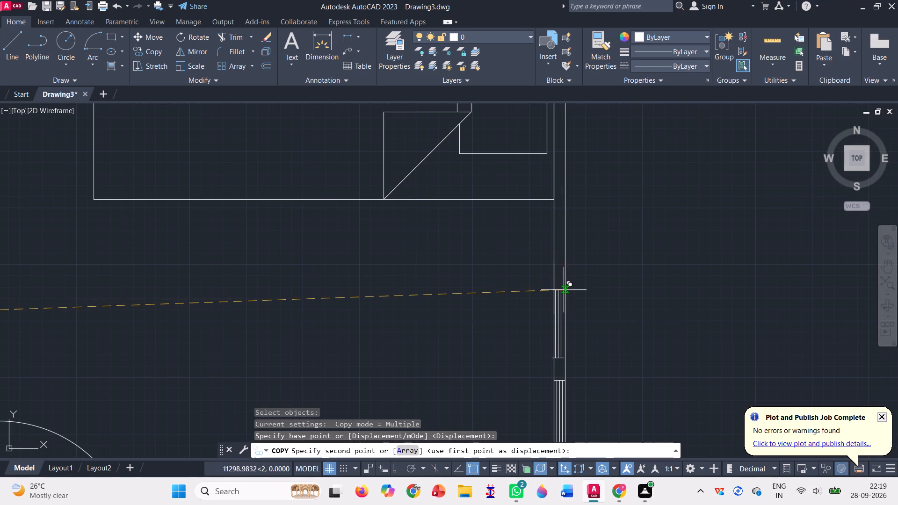
pyautogui.click(565, 290)
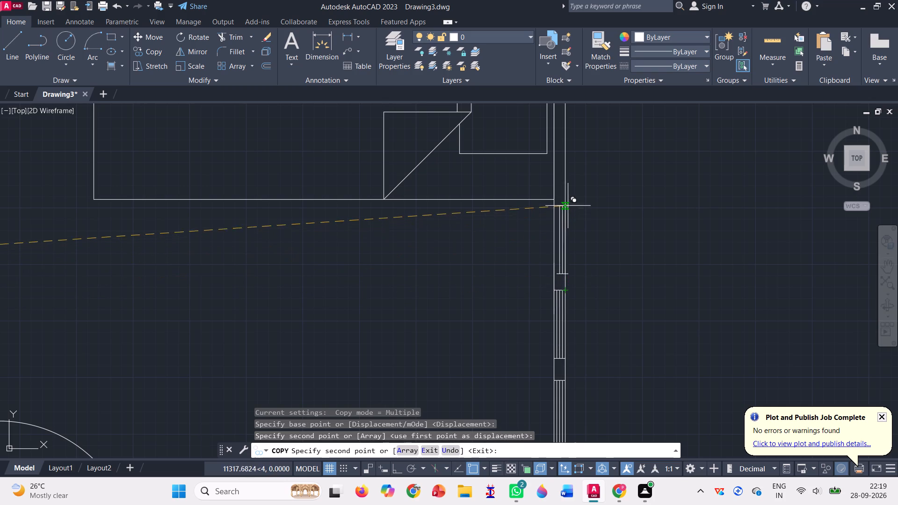
pyautogui.click(565, 202)
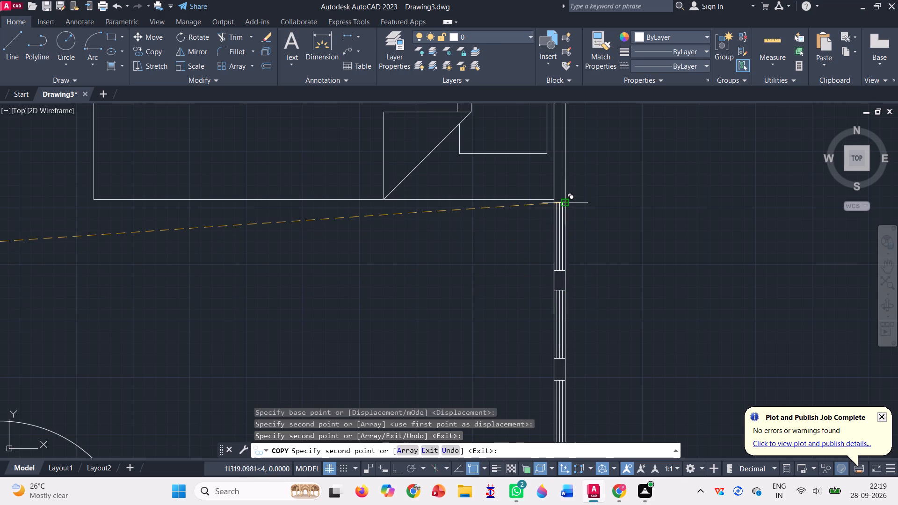
pyautogui.scroll(-4, 576, 231)
pyautogui.scroll(3, 573, 201)
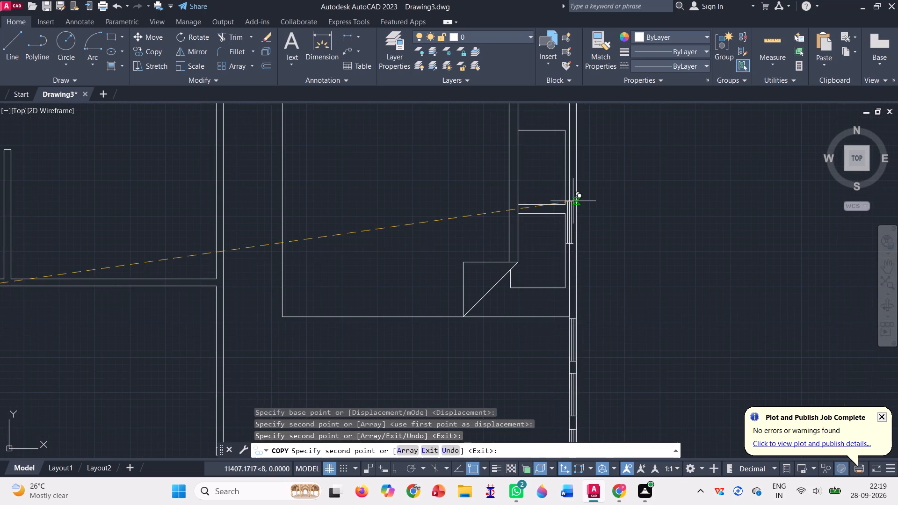
pyautogui.scroll(-1, 575, 241)
pyautogui.scroll(1, 575, 242)
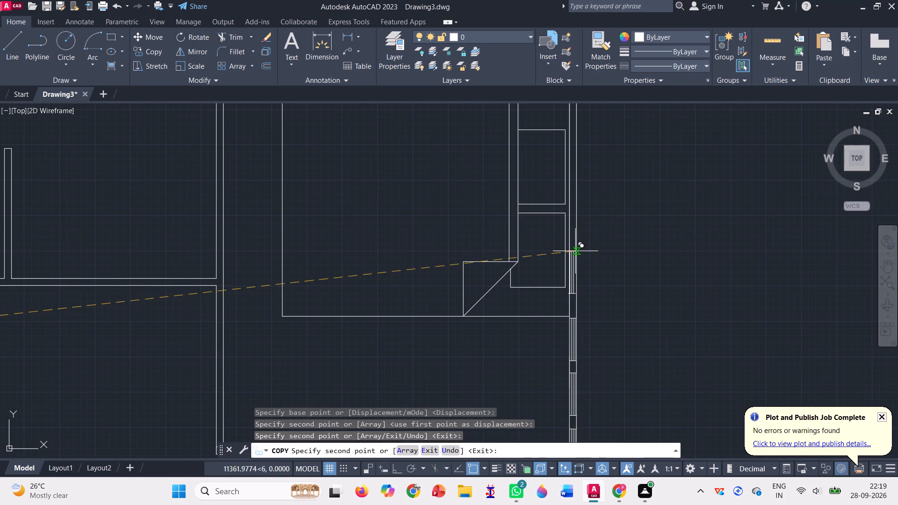
pyautogui.scroll(1, 575, 251)
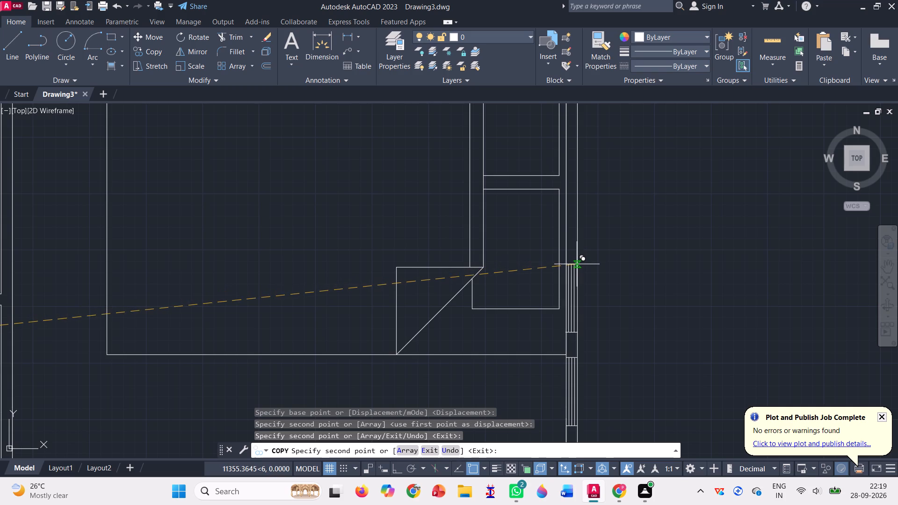
pyautogui.click(578, 265)
# Place one more copy of the window in the east wall of the second layout's eastern bathroom.
pyautogui.scroll(-4, 596, 220)
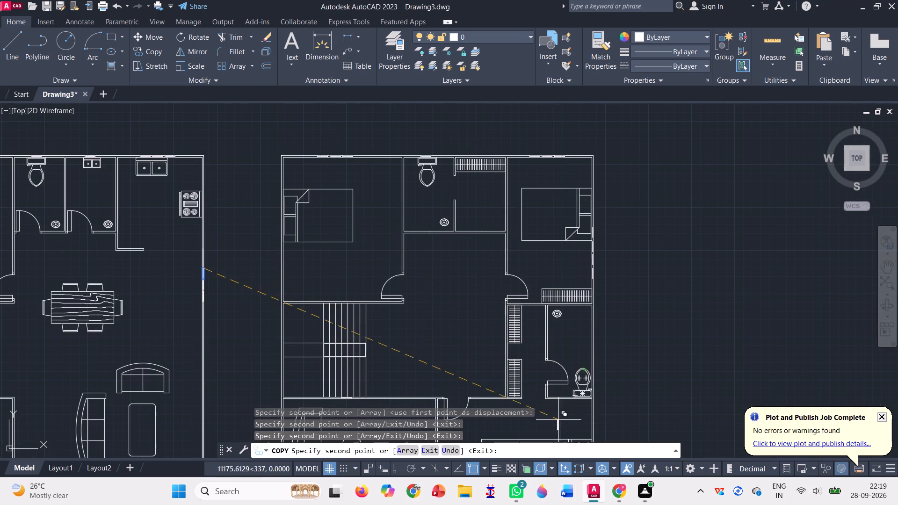
pyautogui.scroll(1, 587, 337)
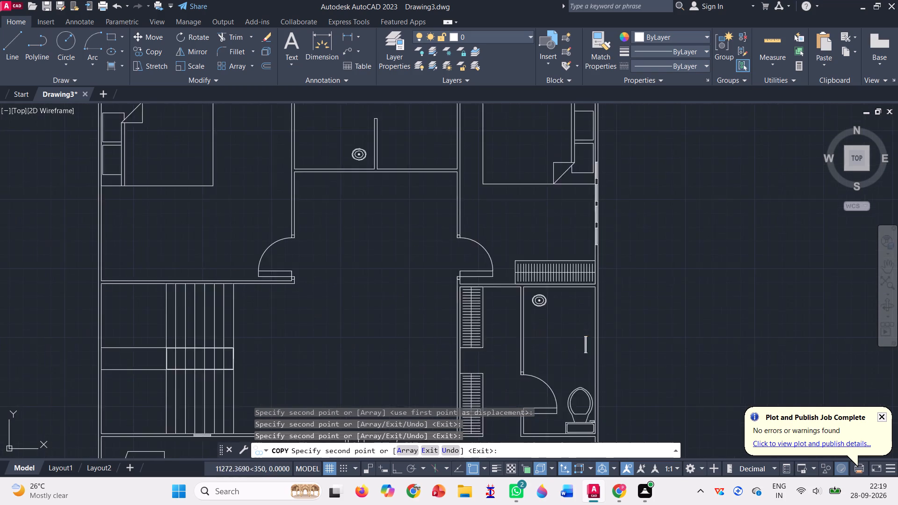
pyautogui.scroll(1, 587, 337)
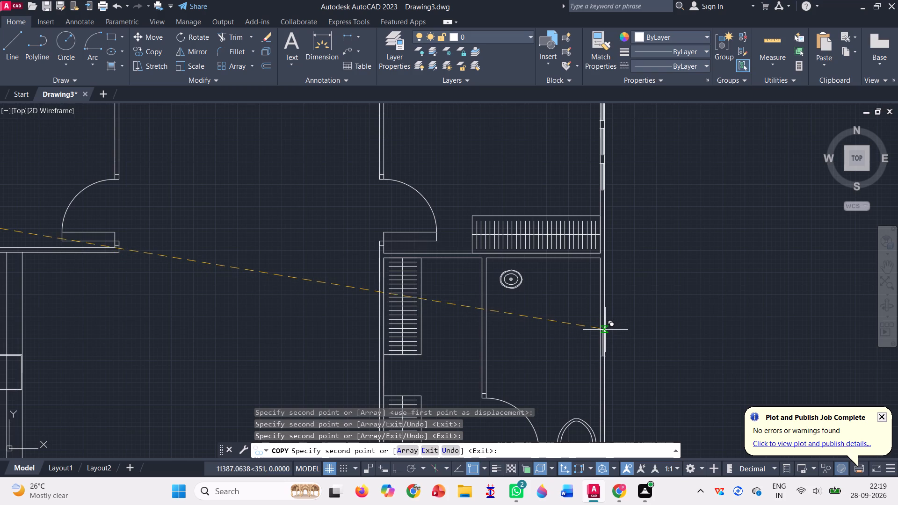
pyautogui.click(604, 333)
# Place three spaced copies of the window in the second layout's west wall beside the staircase and finish copying.
pyautogui.scroll(-4, 640, 253)
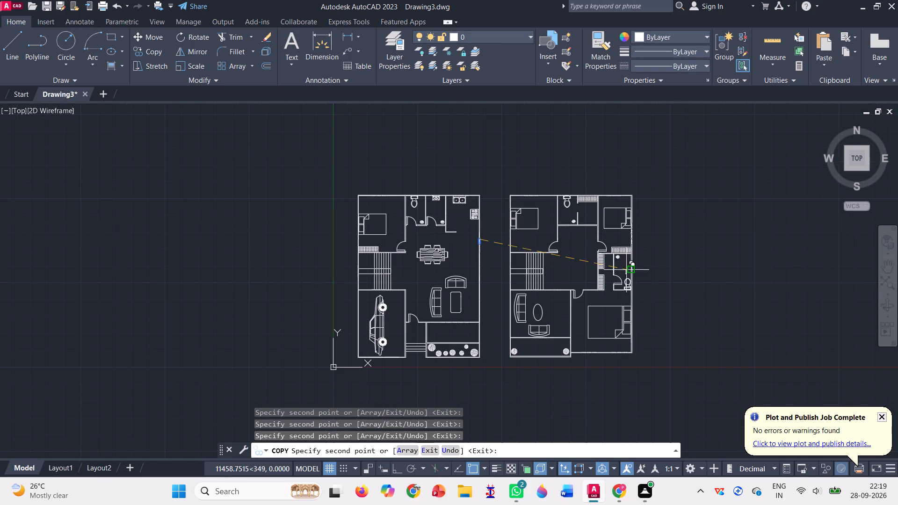
pyautogui.scroll(2, 631, 331)
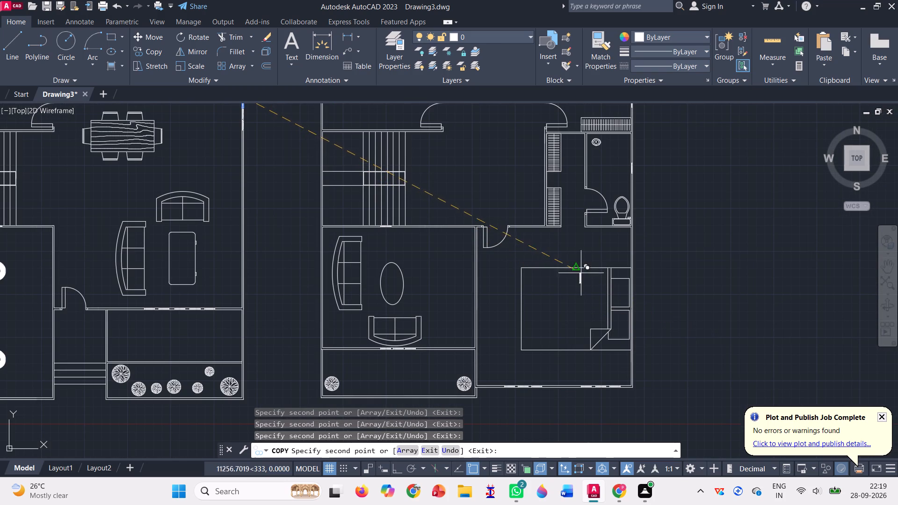
pyautogui.scroll(1, 321, 163)
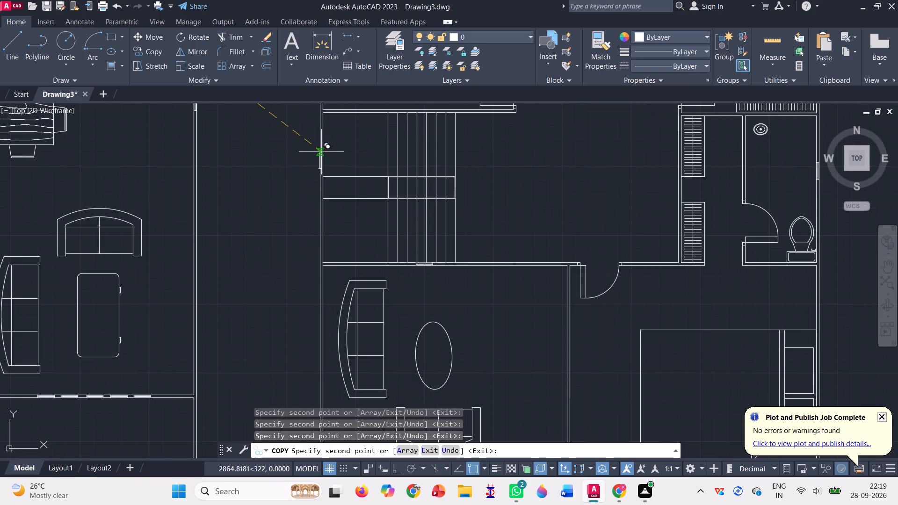
pyautogui.scroll(2, 322, 150)
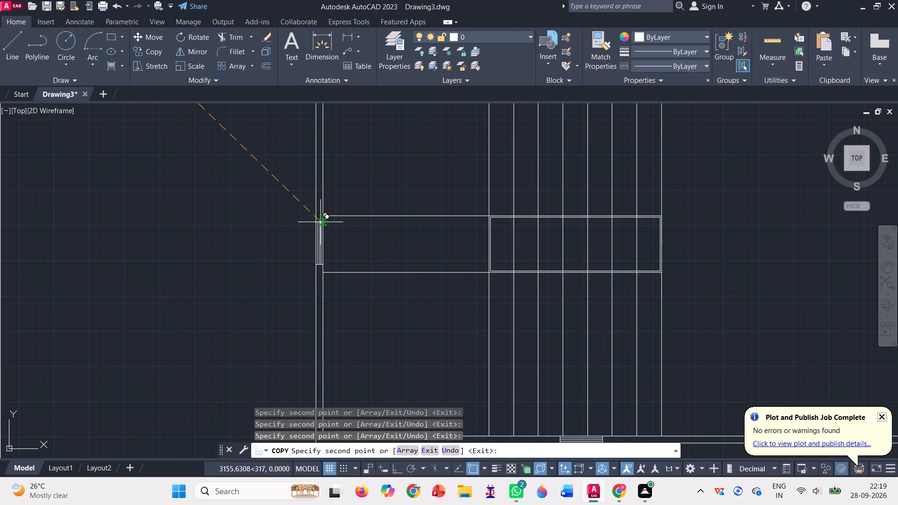
pyautogui.click(320, 224)
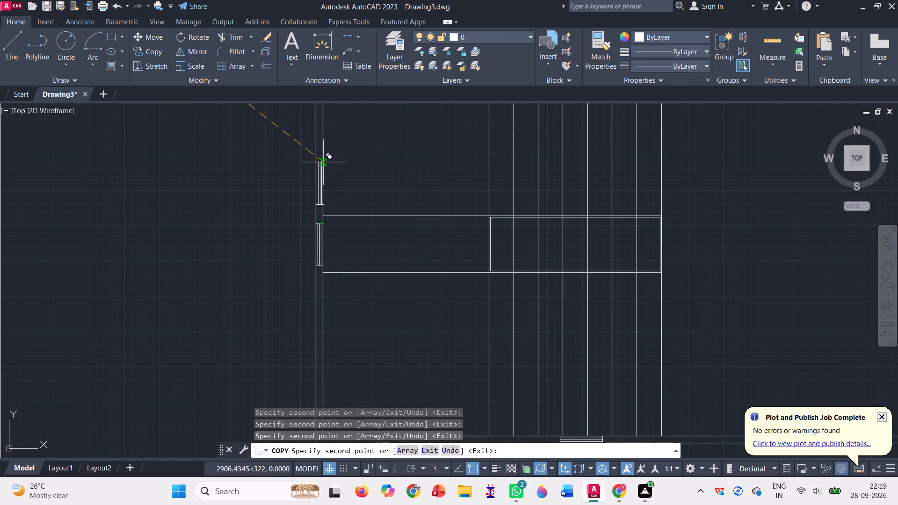
pyautogui.click(323, 168)
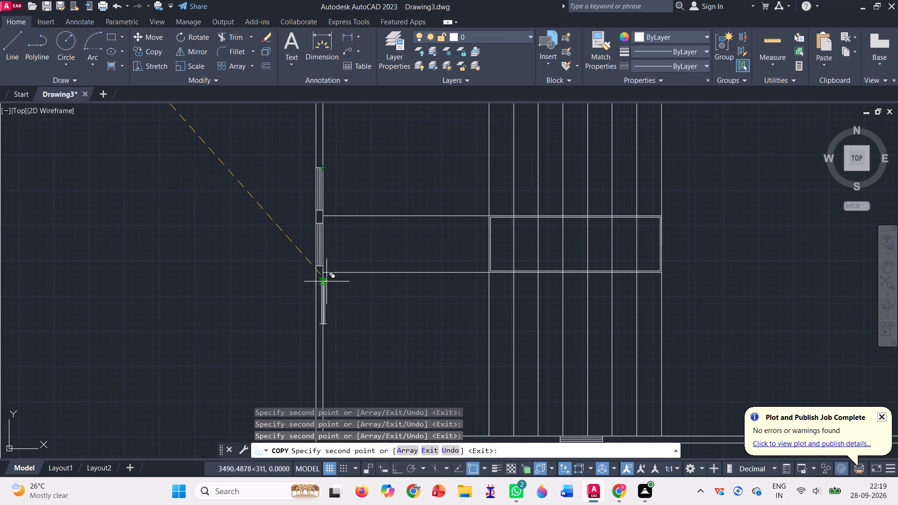
pyautogui.click(321, 282)
pyautogui.press('Return')
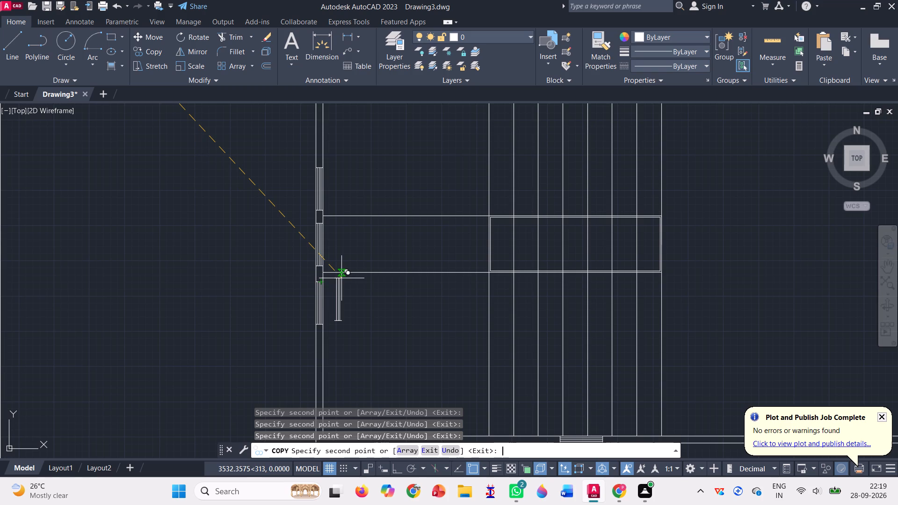
# Move the four windows in the second layout's northeast bedroom east wall about 1152 mm straight north, beside the bed.
pyautogui.scroll(-4, 332, 264)
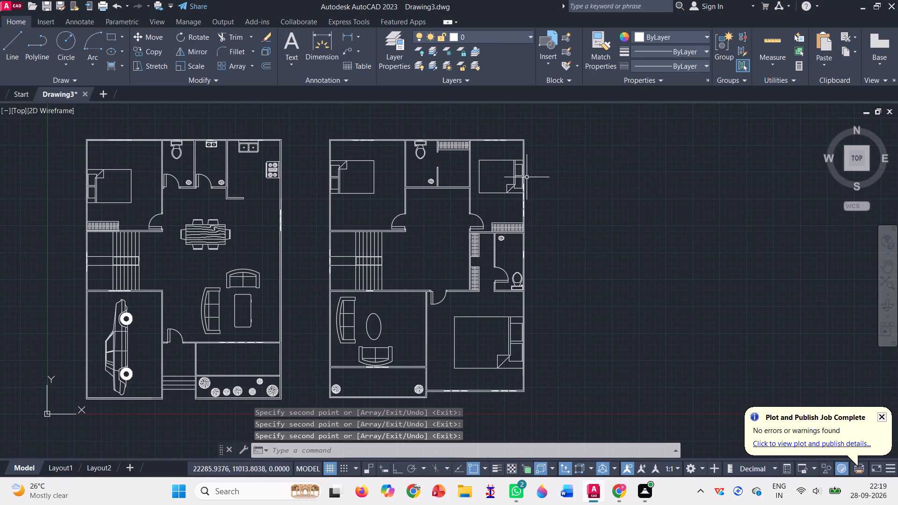
pyautogui.scroll(2, 533, 167)
pyautogui.click(151, 34)
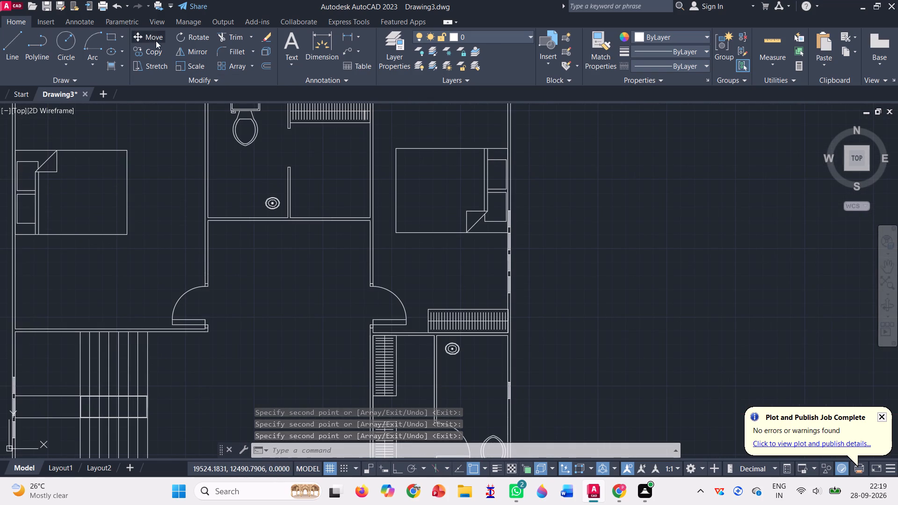
pyautogui.scroll(1, 471, 319)
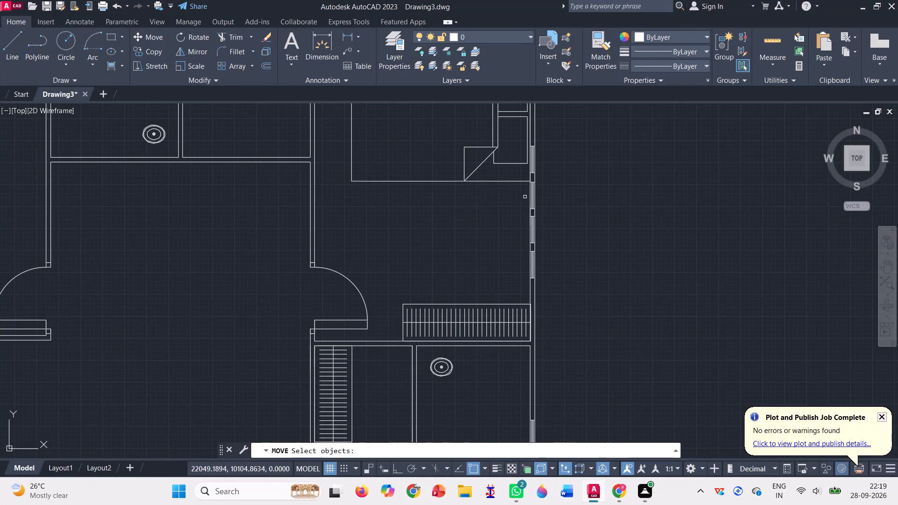
pyautogui.click(530, 164)
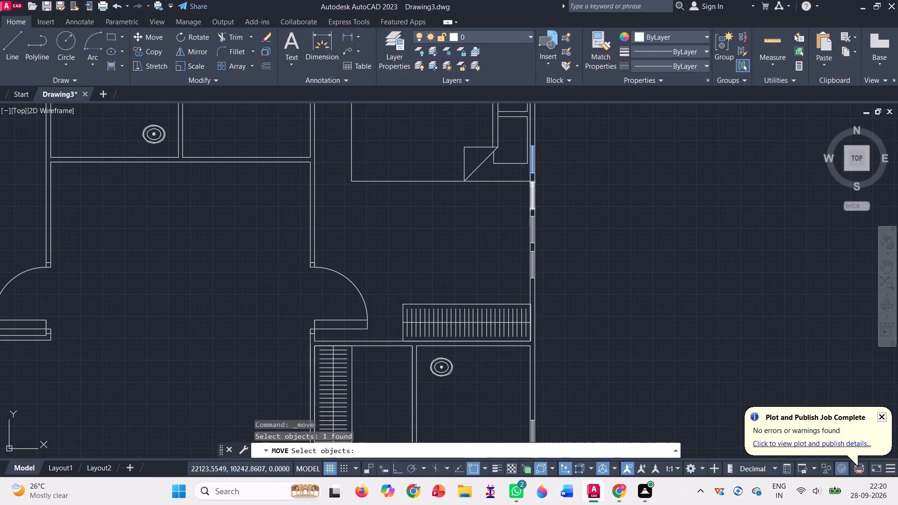
pyautogui.click(532, 189)
pyautogui.click(532, 223)
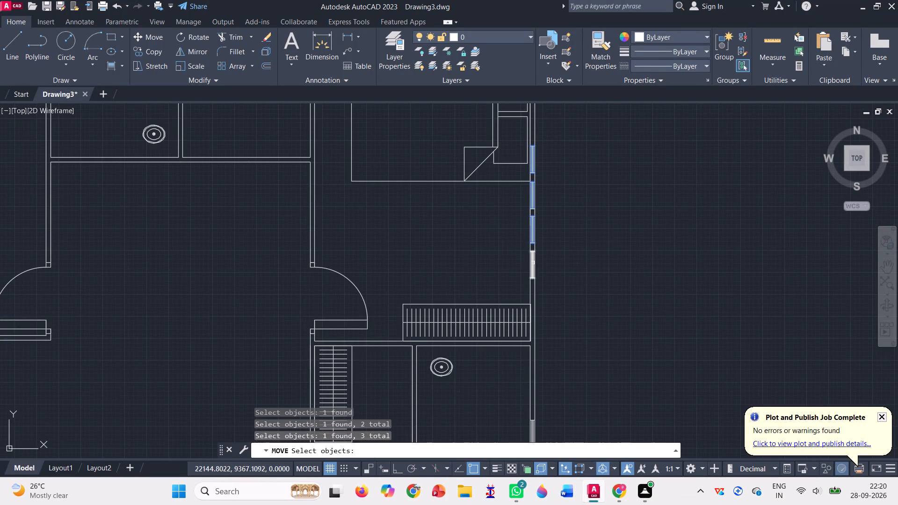
pyautogui.click(533, 263)
pyautogui.click(398, 468)
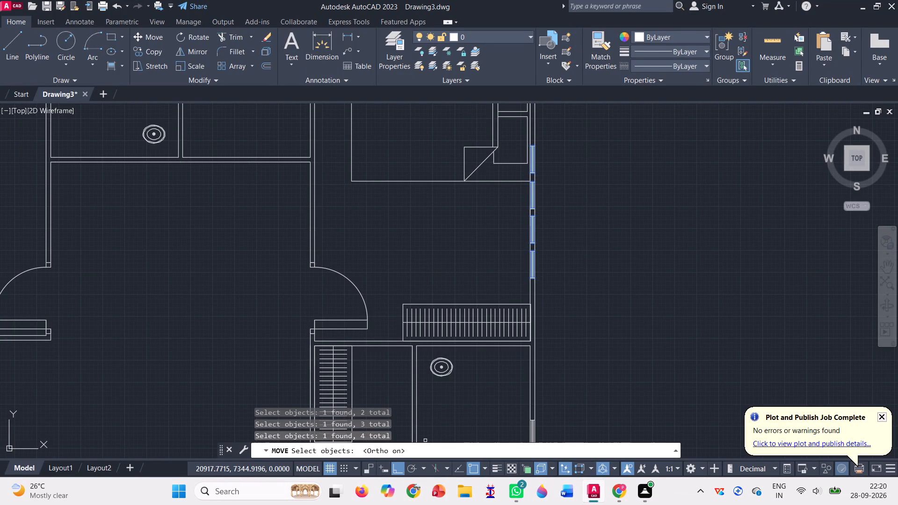
pyautogui.scroll(-1, 567, 292)
pyautogui.scroll(5, 549, 197)
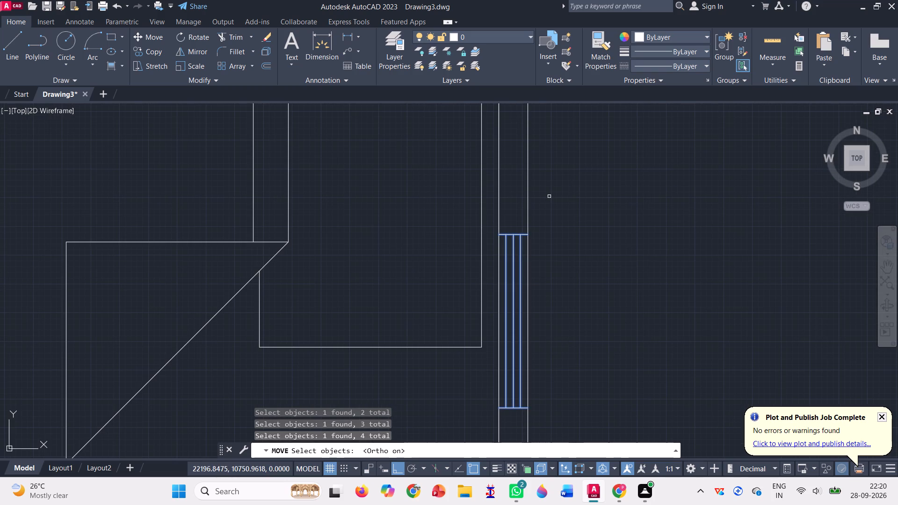
pyautogui.press('Return')
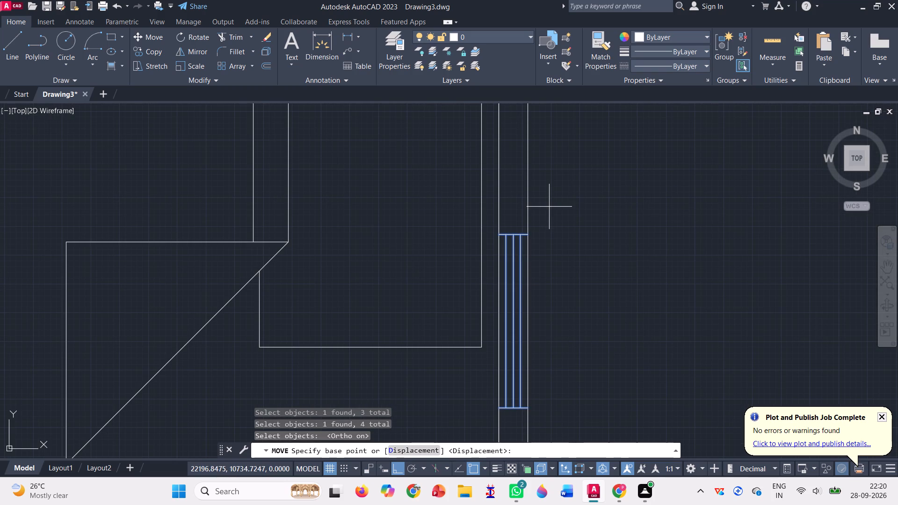
pyautogui.click(529, 232)
pyautogui.scroll(-5, 529, 232)
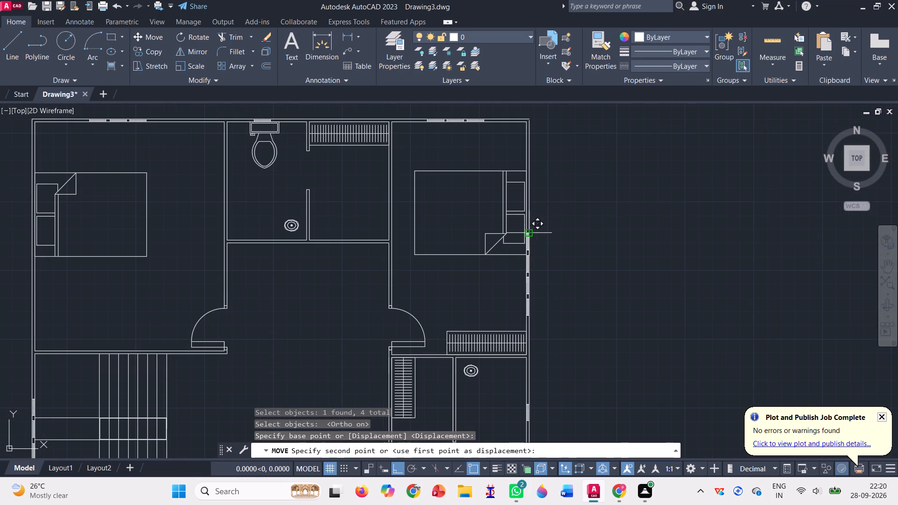
pyautogui.scroll(3, 531, 164)
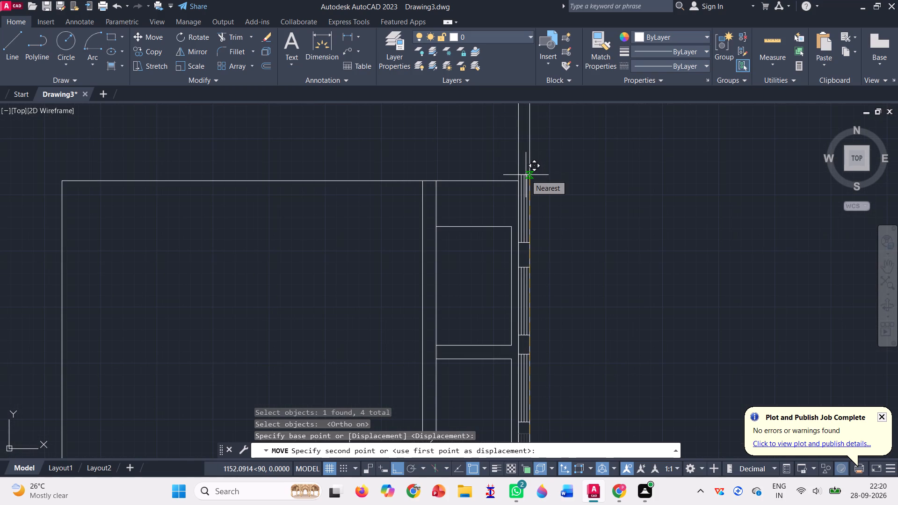
pyautogui.click(526, 175)
pyautogui.scroll(-3, 543, 166)
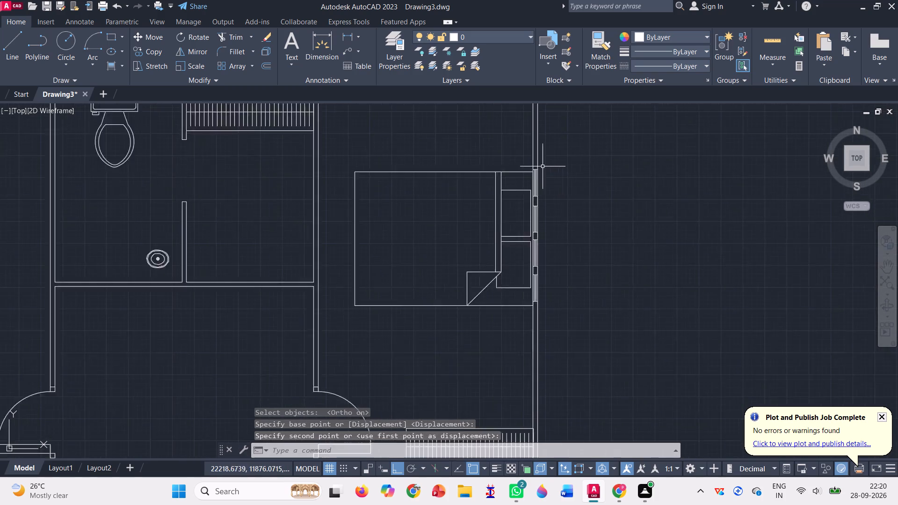
pyautogui.scroll(-1, 552, 190)
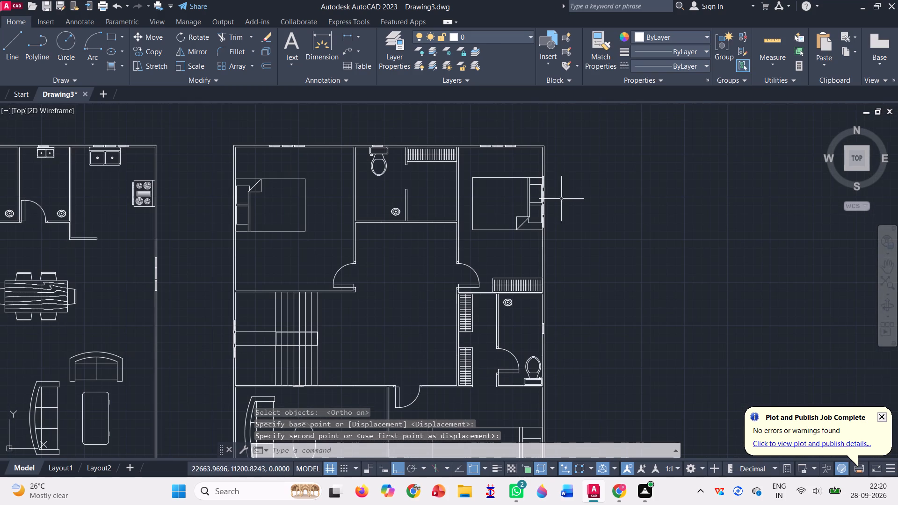
# Turn off command log recording with the LOGFILEOFF command.
pyautogui.scroll(-1, 580, 179)
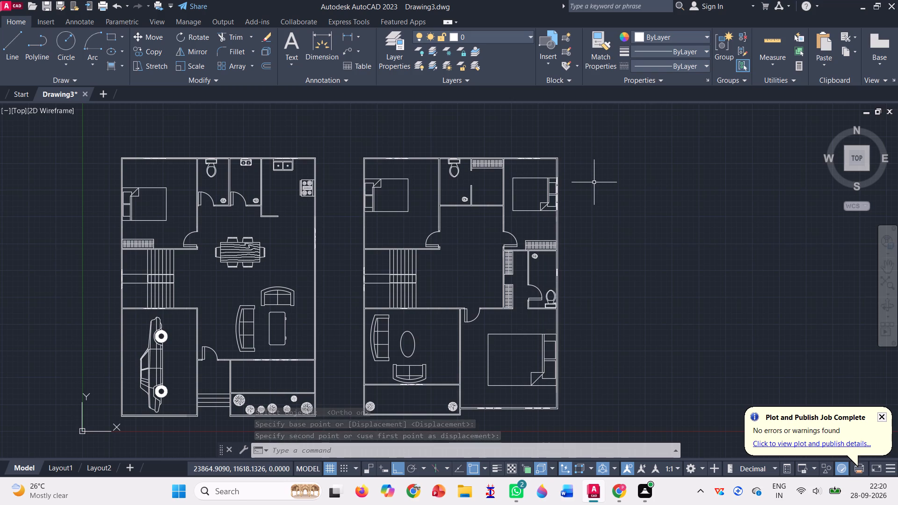
pyautogui.scroll(-1, 593, 196)
pyautogui.scroll(1, 593, 196)
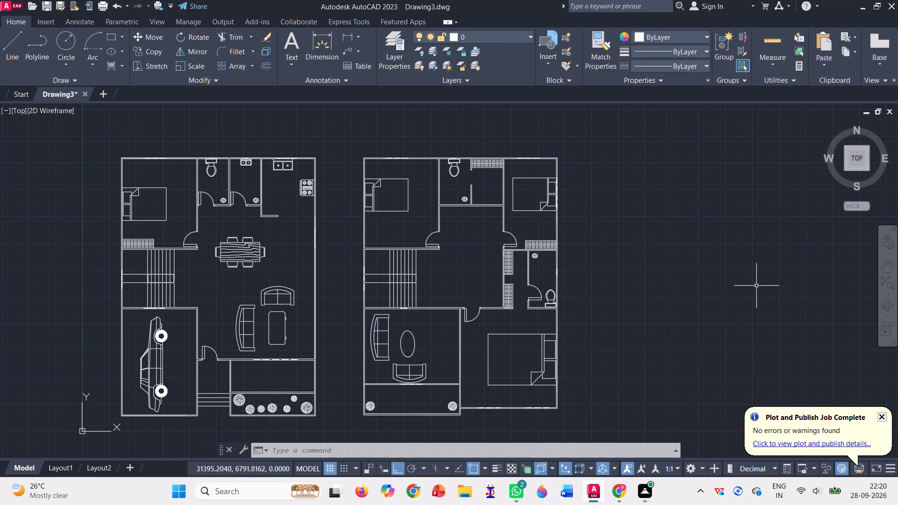
pyautogui.click(889, 272)
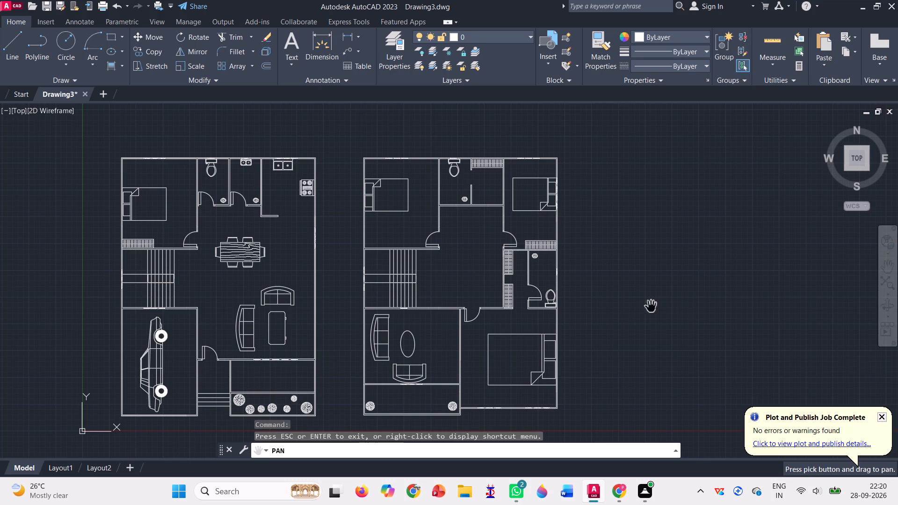
pyautogui.moveTo(630, 303); pyautogui.dragTo(733, 278)
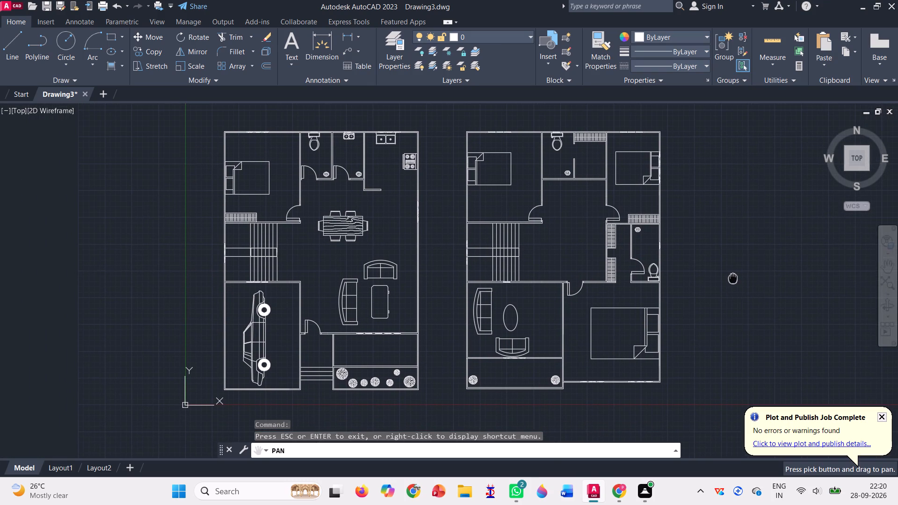
pyautogui.moveTo(733, 278); pyautogui.dragTo(734, 278)
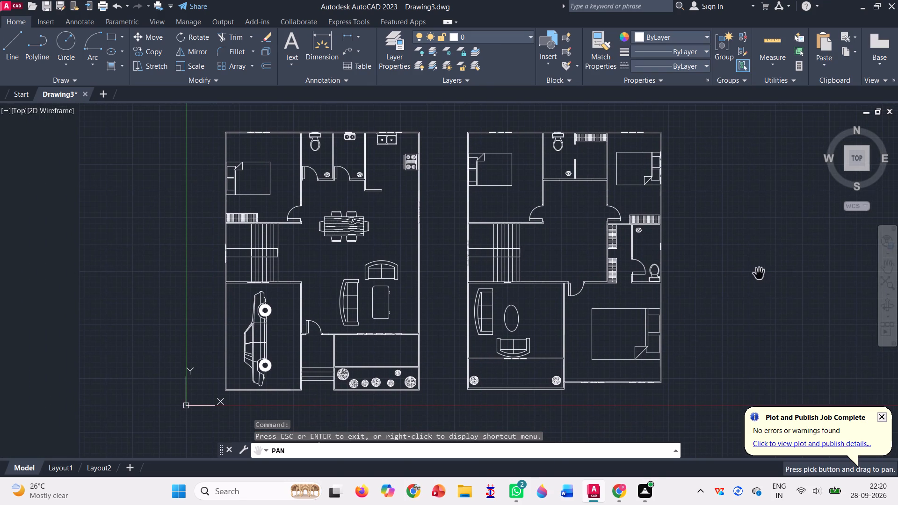
pyautogui.press('Escape')
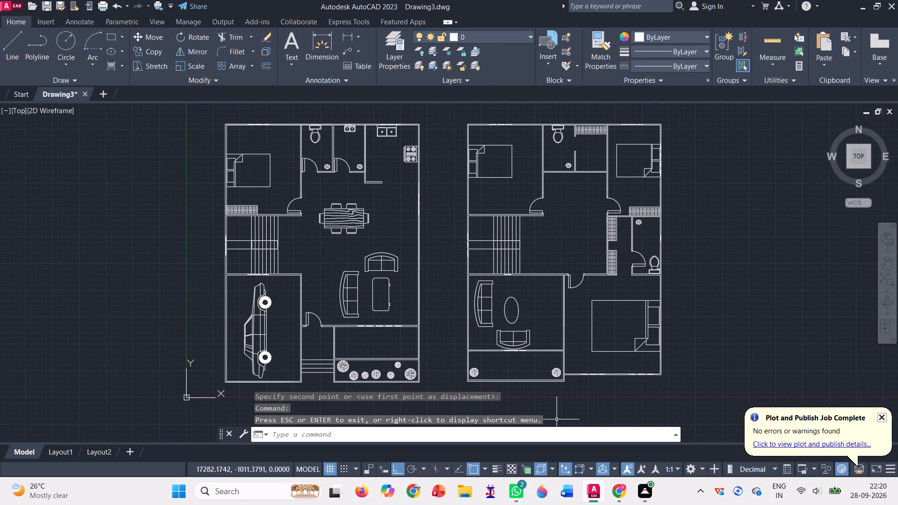
pyautogui.press('Escape')
pyautogui.press('Escape')
pyautogui.press('Escape')
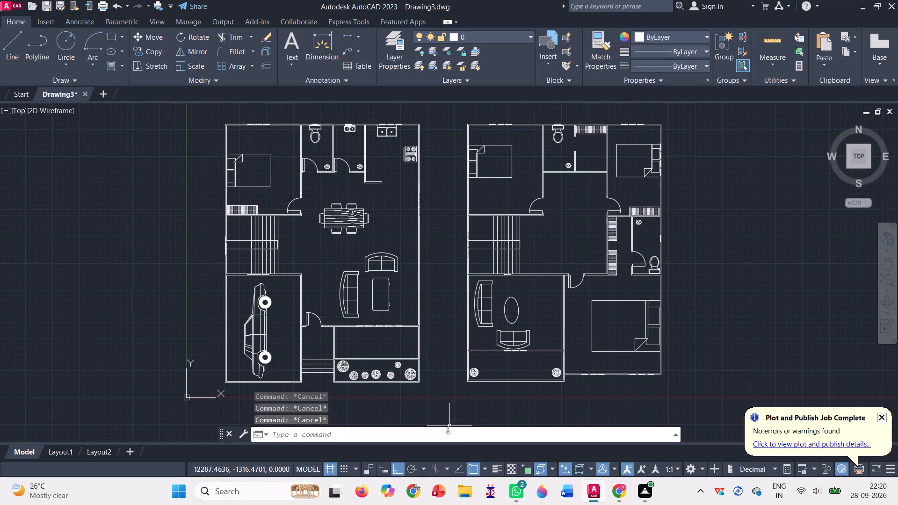
pyautogui.write('log')
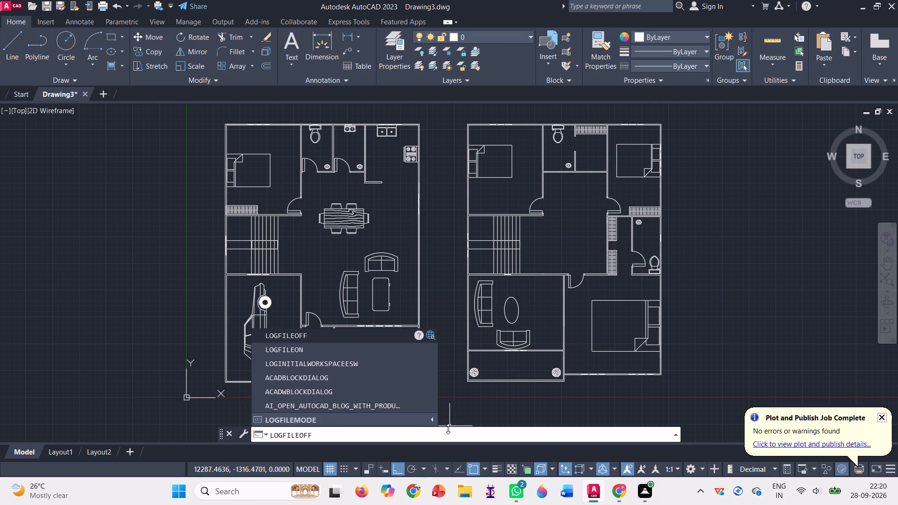
pyautogui.press('Return')
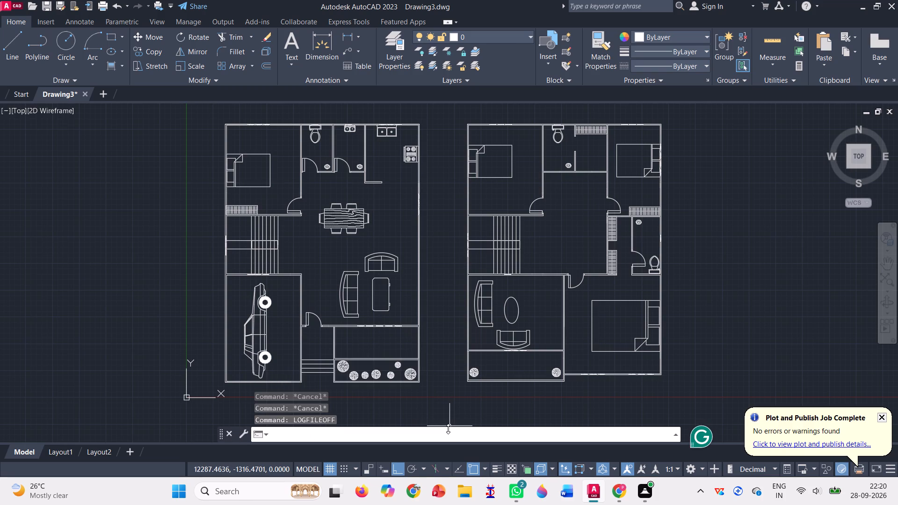
# Save the drawing in Documents as "3 BHK Duplex House Floor Plan – 9000 mm × 12000 mm".
pyautogui.hotkey('ctrl', 's')
pyautogui.press('BackSpace')
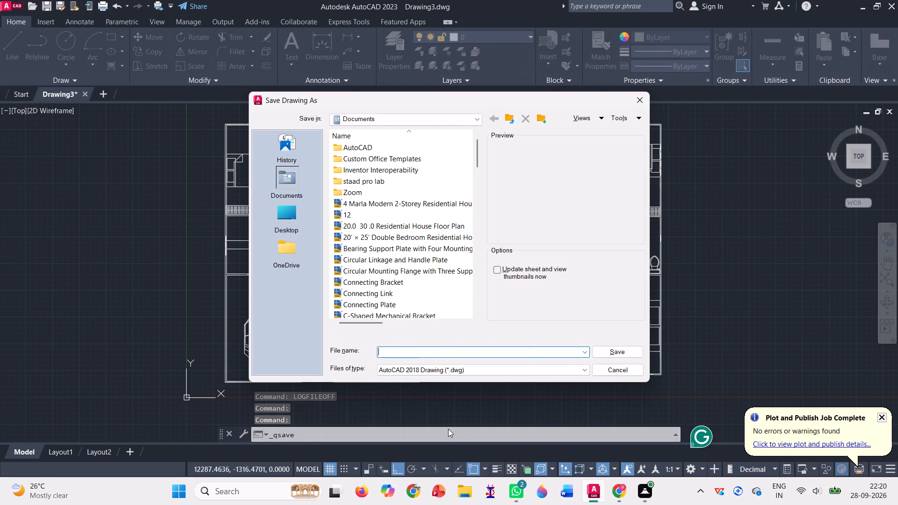
pyautogui.hotkey('ctrl', 'v')
pyautogui.press('Return')
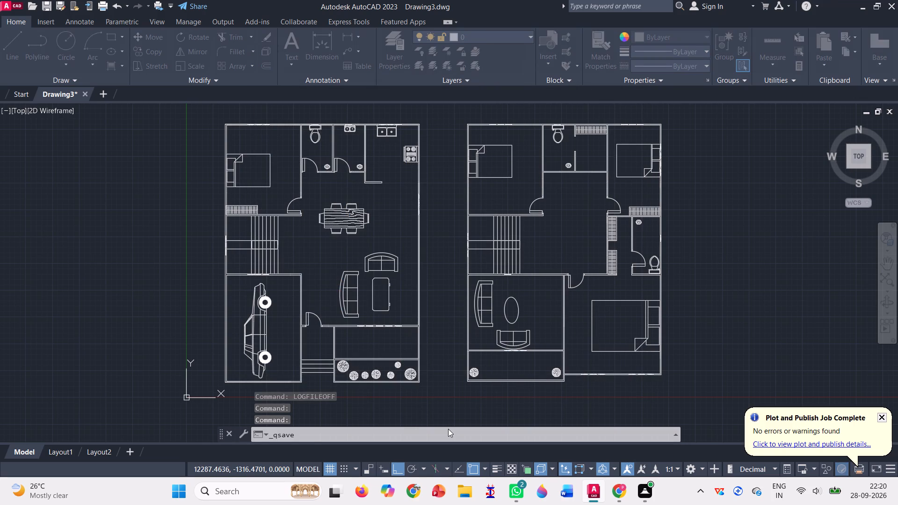
# Plot the displayed layouts to a PDF file with AutoCAD PDF (Smallest File).pc3, landscape orientation, applying the settings to the layout.
pyautogui.click(104, 7)
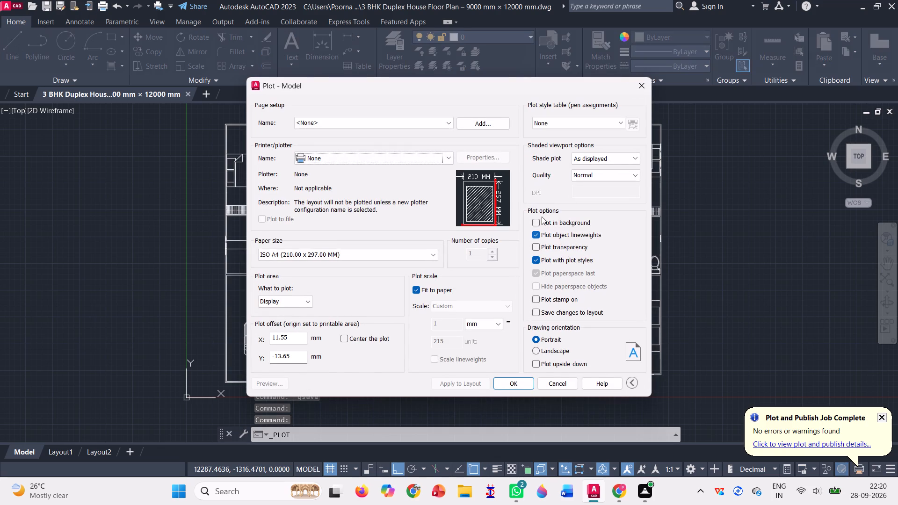
pyautogui.click(450, 162)
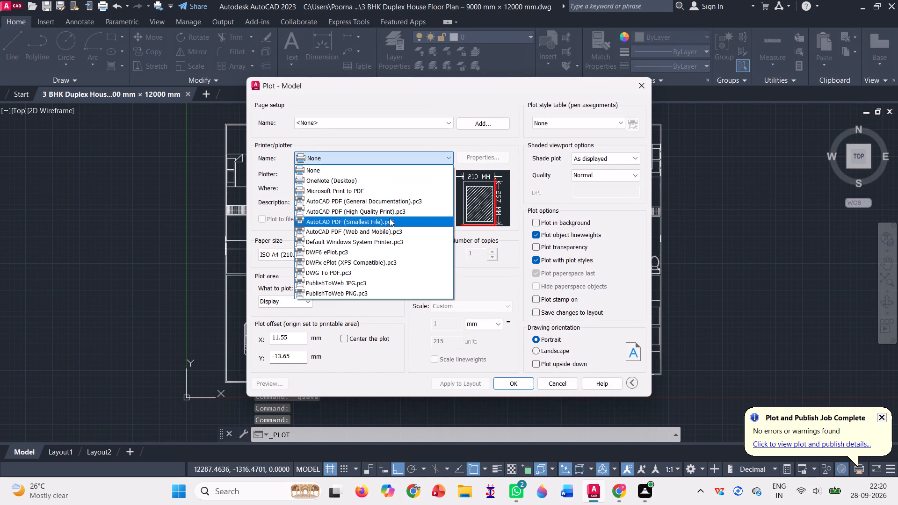
pyautogui.click(390, 218)
pyautogui.click(537, 349)
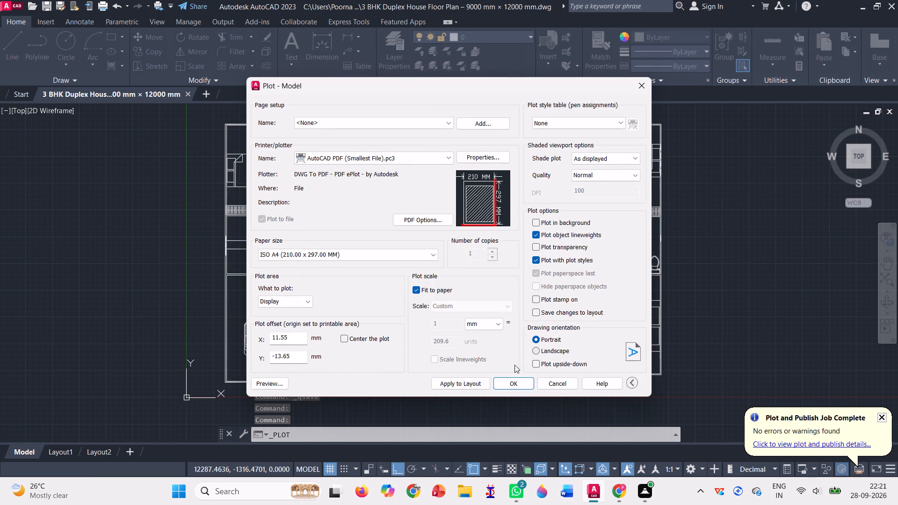
pyautogui.click(472, 385)
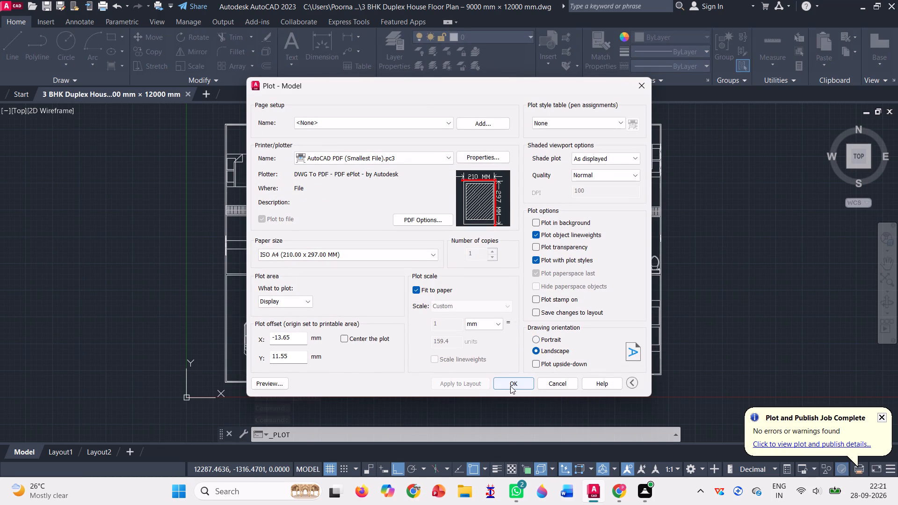
pyautogui.click(510, 386)
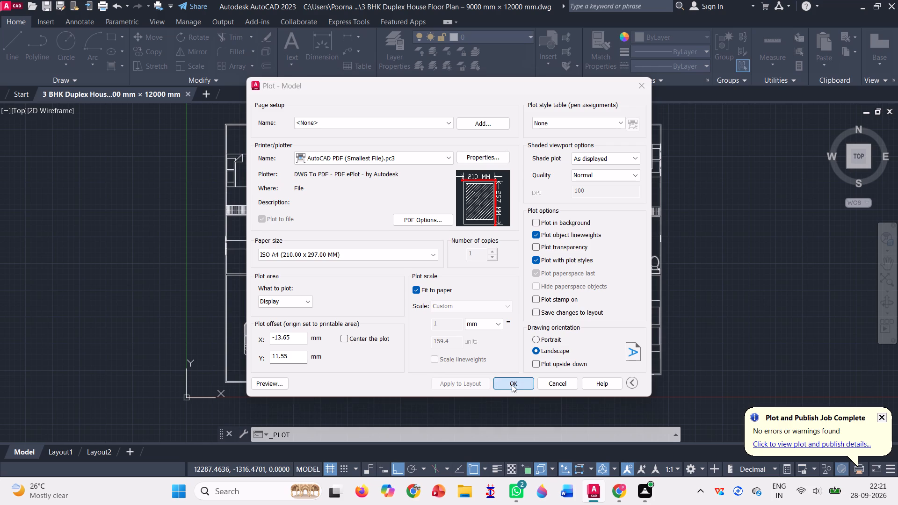
pyautogui.click(614, 353)
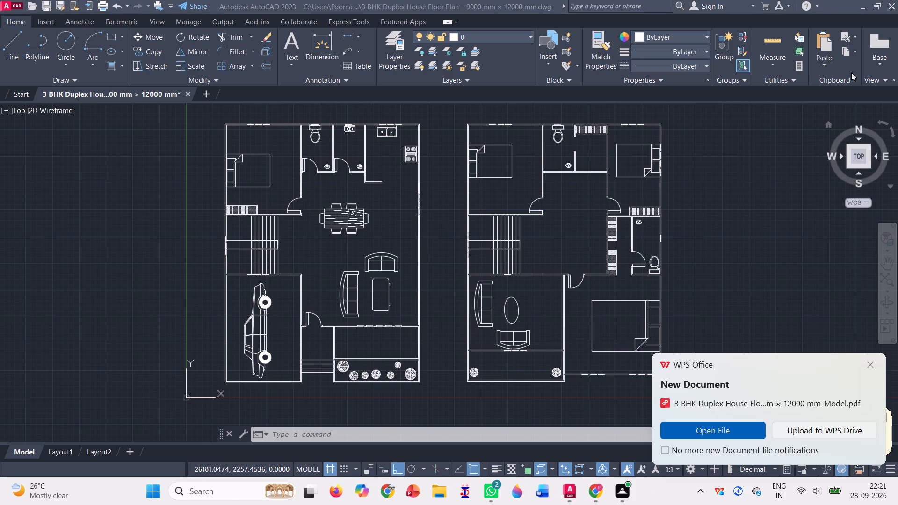
# Minimise the drawing window to check the plotted floor plan PDF in WPS Office, and close the viewer.
pyautogui.click(863, 11)
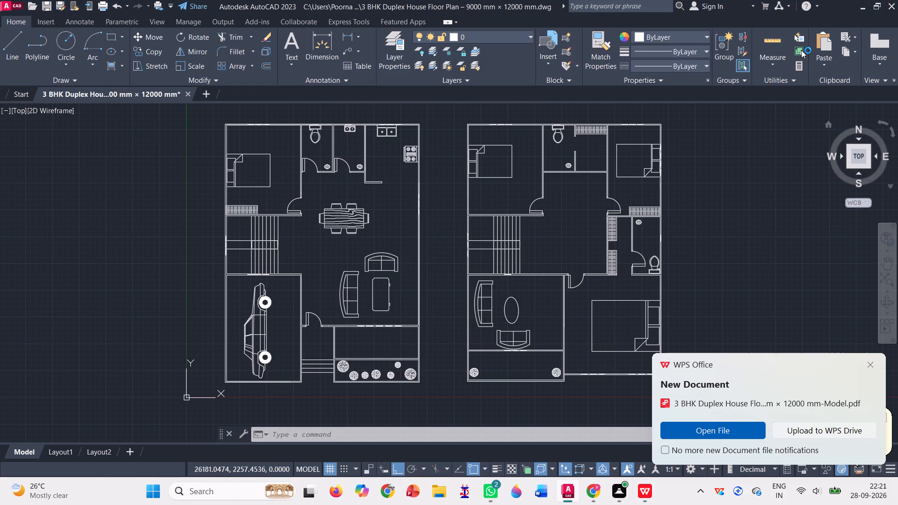
pyautogui.click(863, 7)
pyautogui.tripleClick(752, 22)
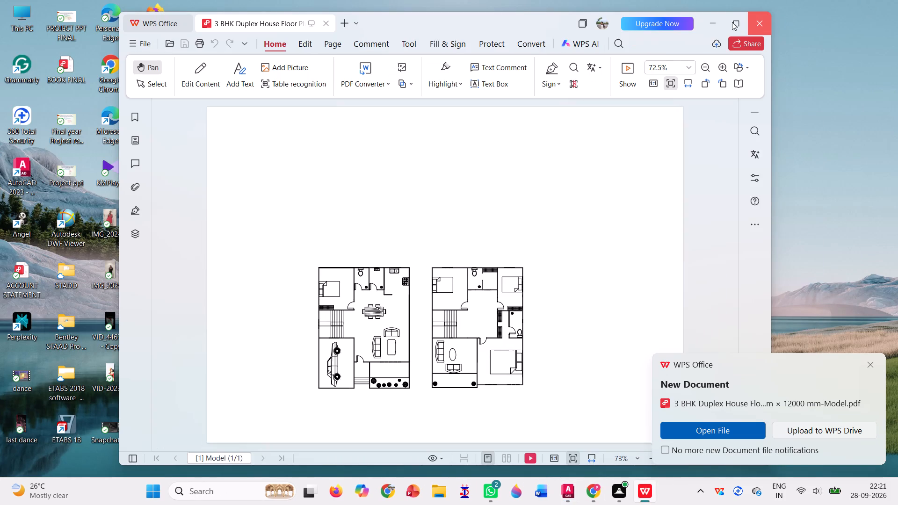